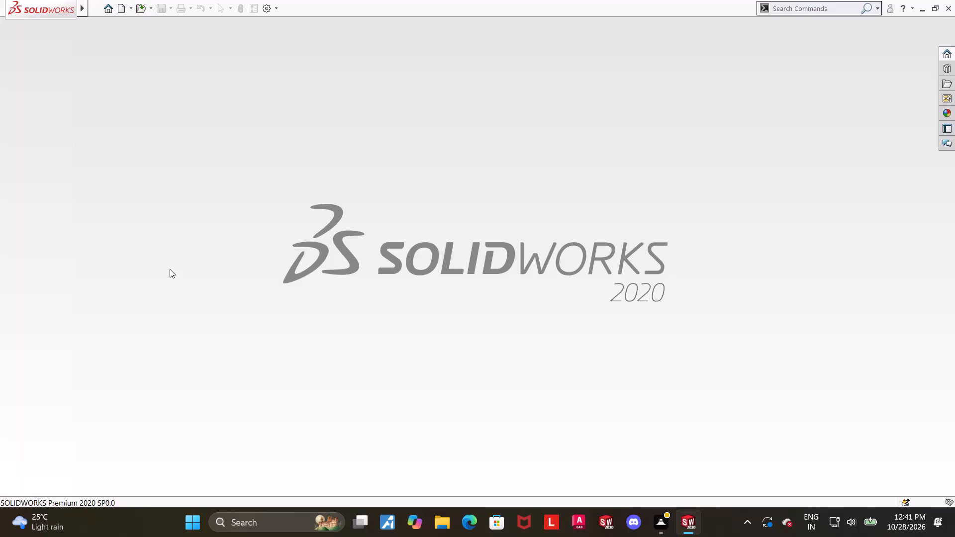
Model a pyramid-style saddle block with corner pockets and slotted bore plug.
Create a new part and open a sketch on the Front Plane.
click(121, 9)
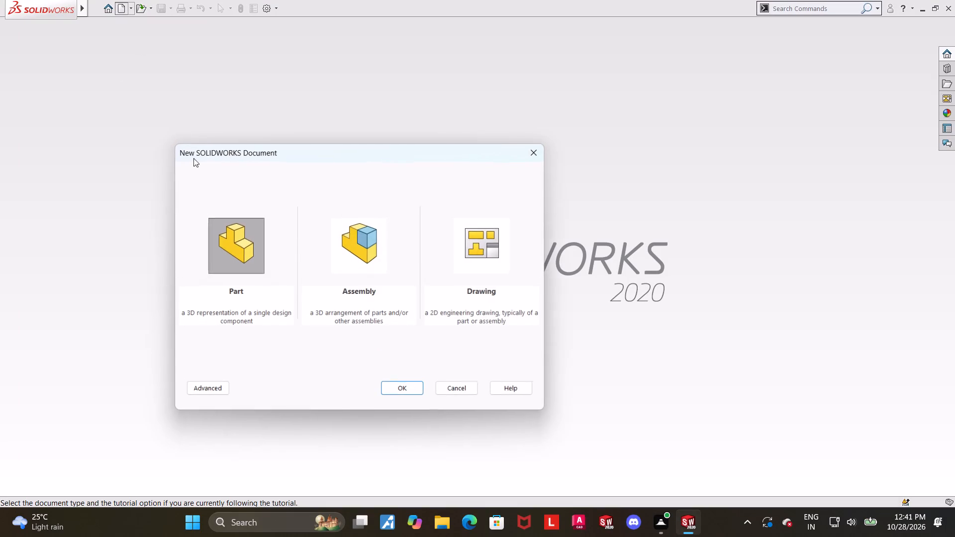
triple_click(236, 236)
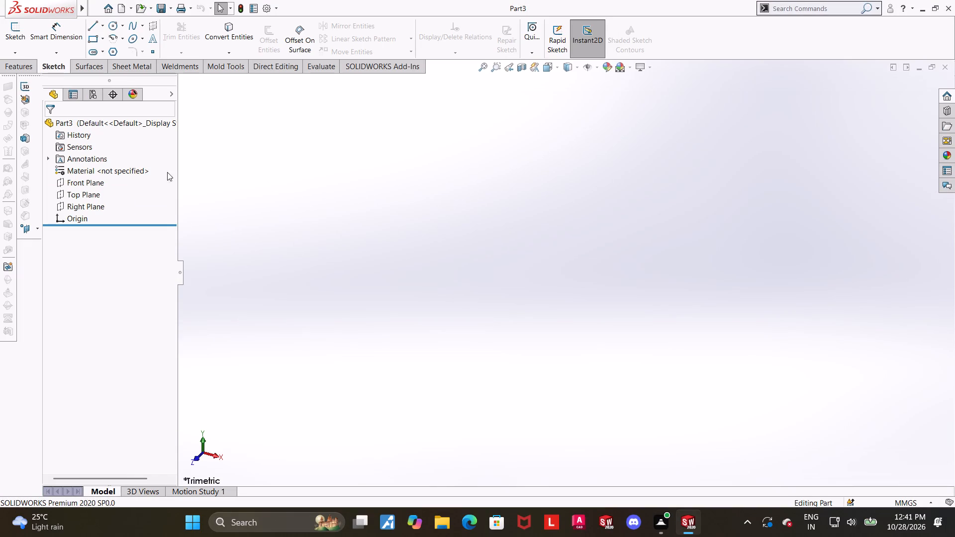
click(95, 182)
click(105, 174)
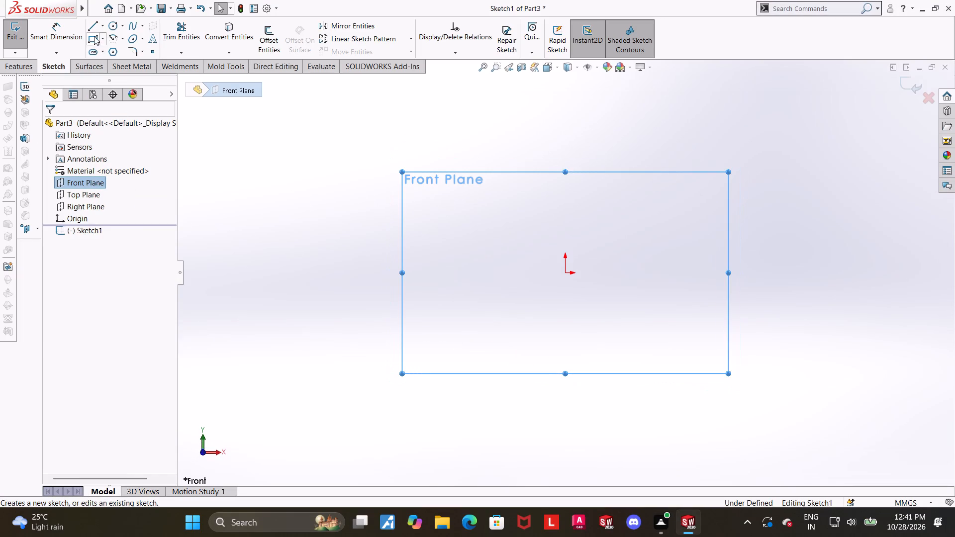
Sketch the profile's stepped upper outline with lines: short vertical sides, sloped shoulders, and a raised centre block about 64 mm wide.
click(94, 29)
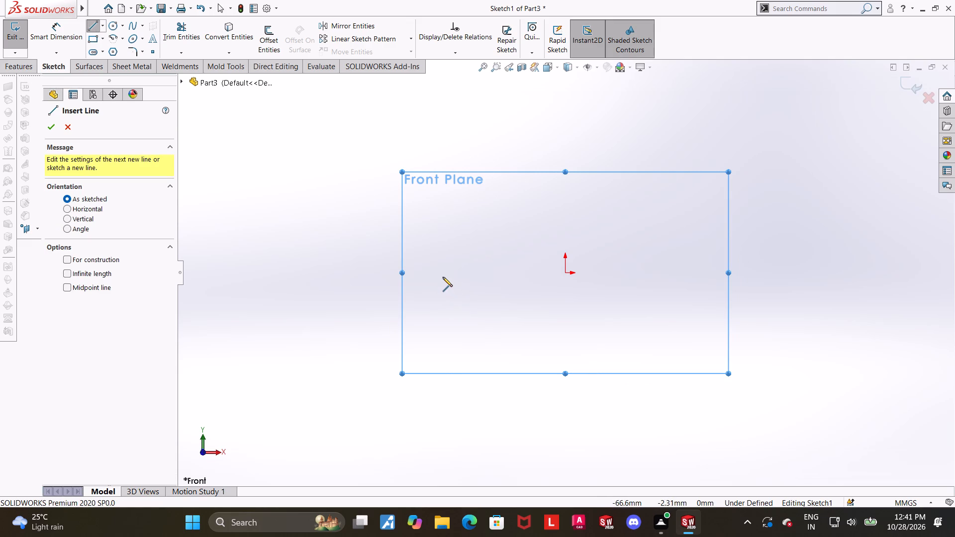
click(412, 273)
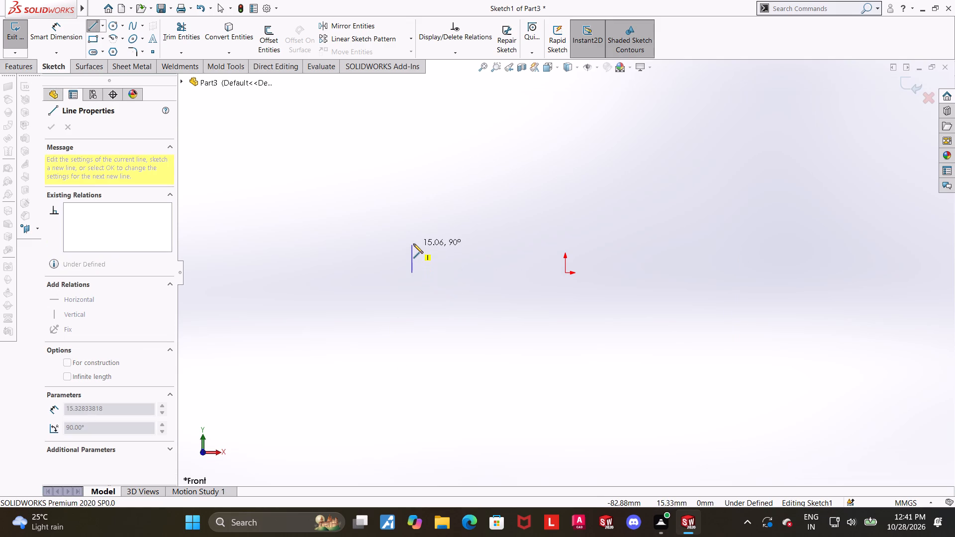
click(451, 192)
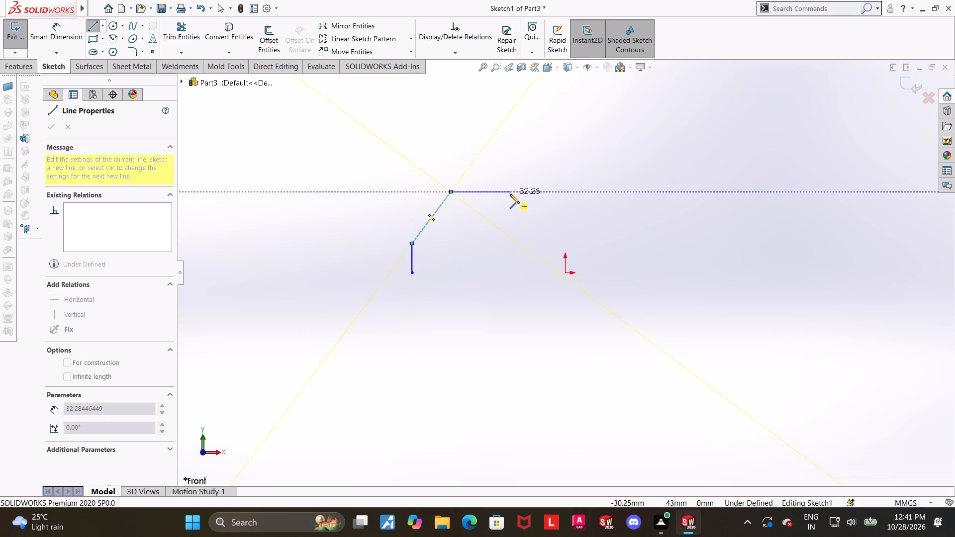
click(510, 195)
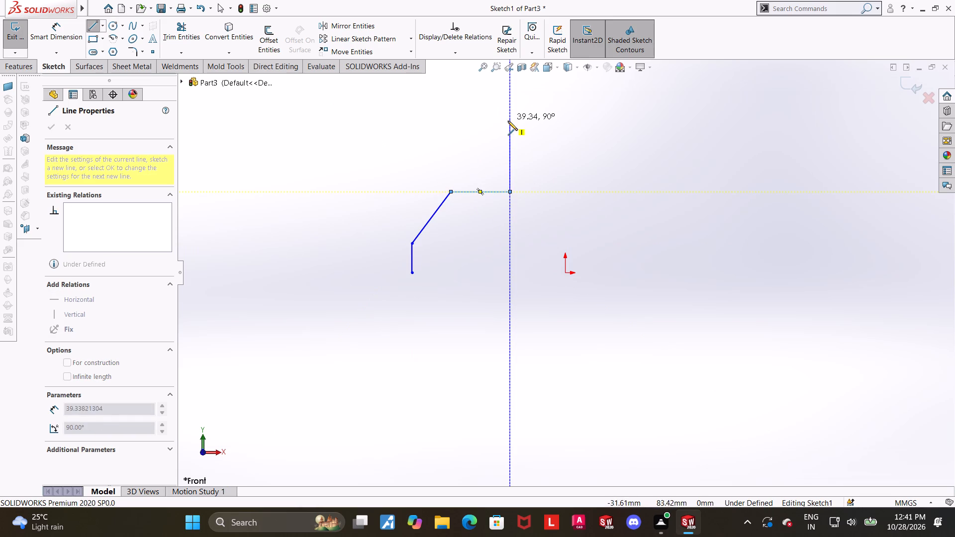
click(510, 124)
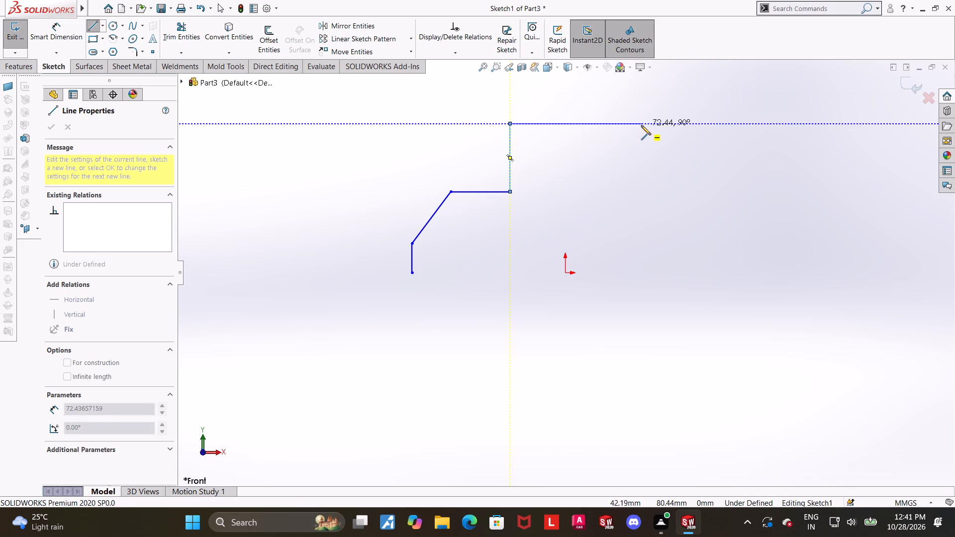
click(627, 125)
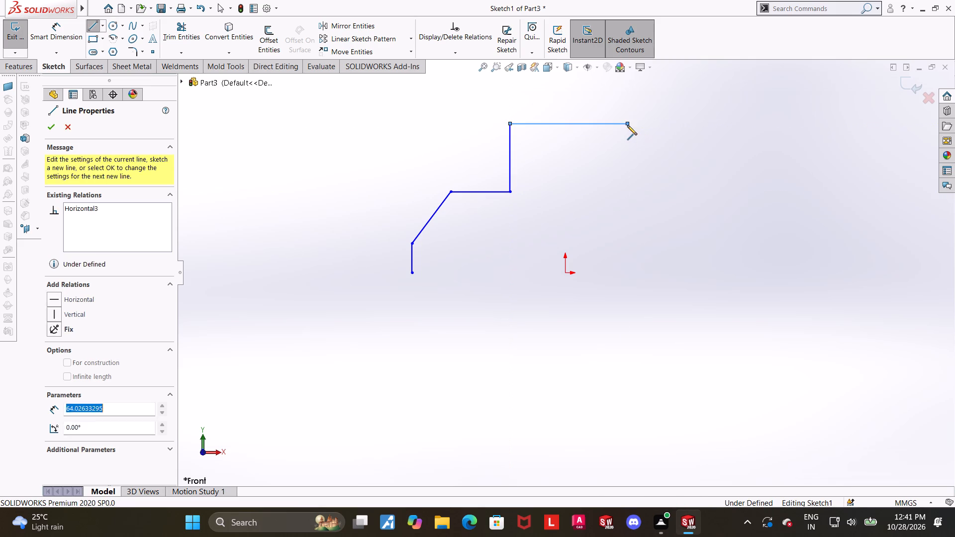
click(629, 193)
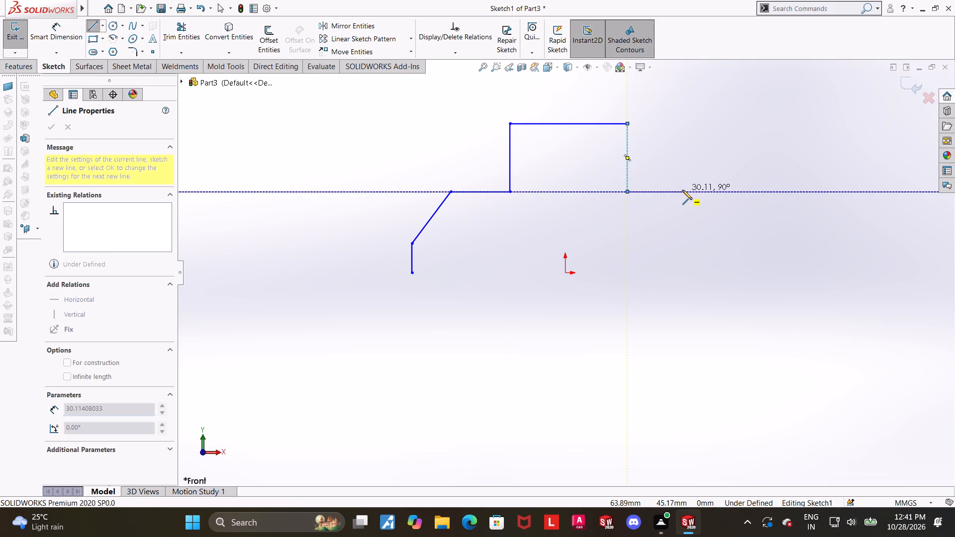
click(682, 190)
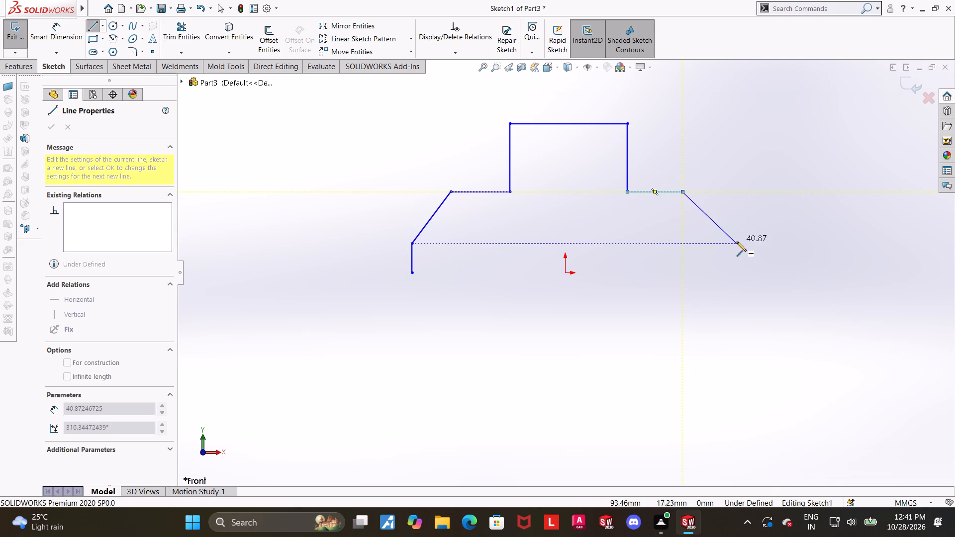
click(728, 245)
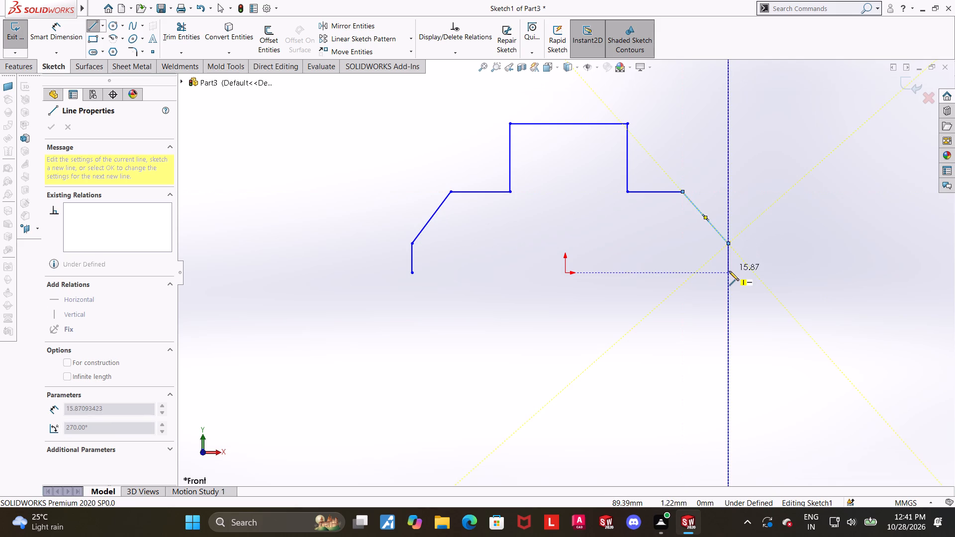
click(729, 271)
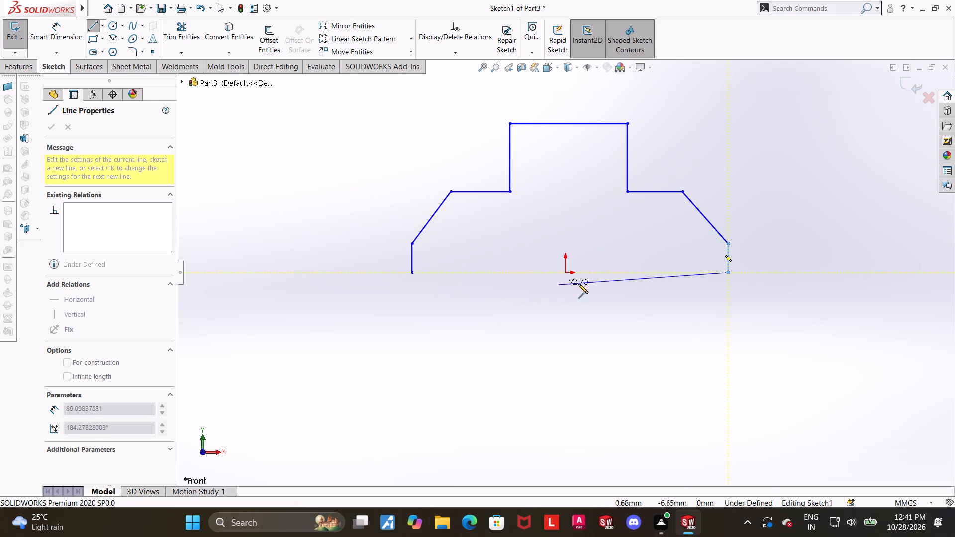
Close the profile with lower ledges level with the origin and a bottom block about 85 mm wide and 36 mm deep.
click(632, 275)
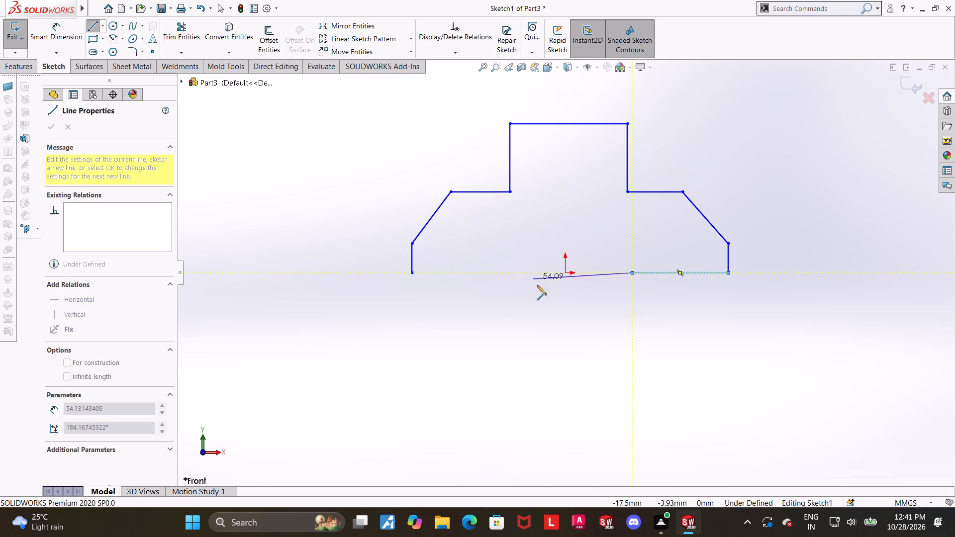
click(634, 338)
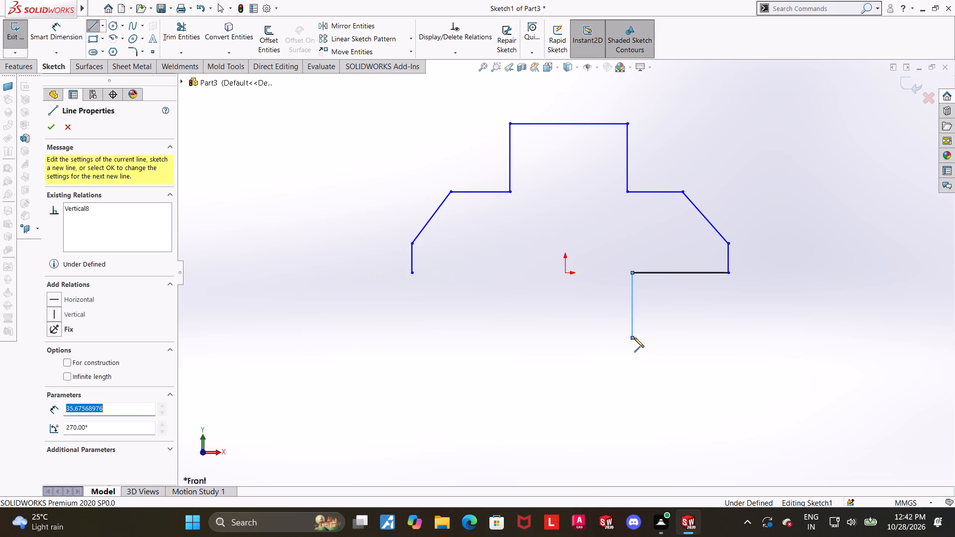
click(477, 337)
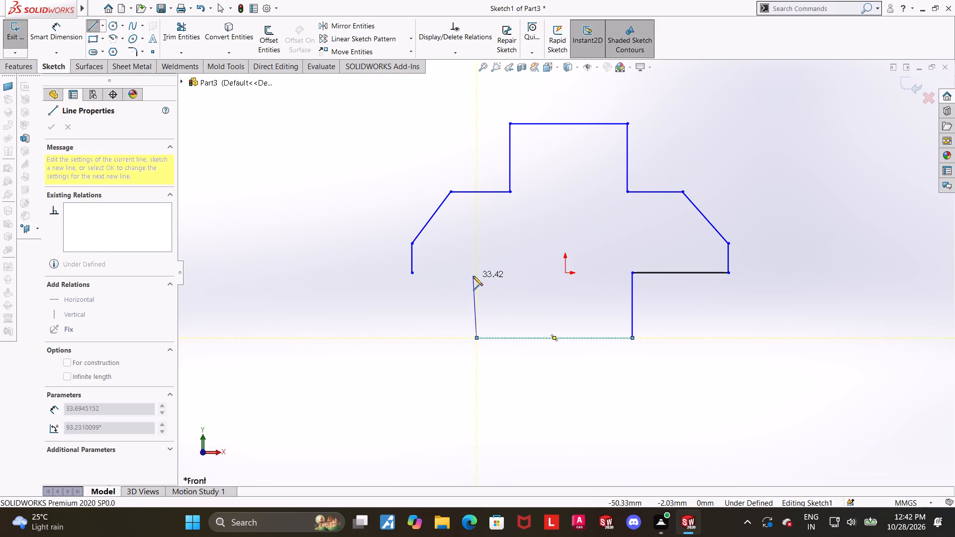
click(475, 272)
click(413, 275)
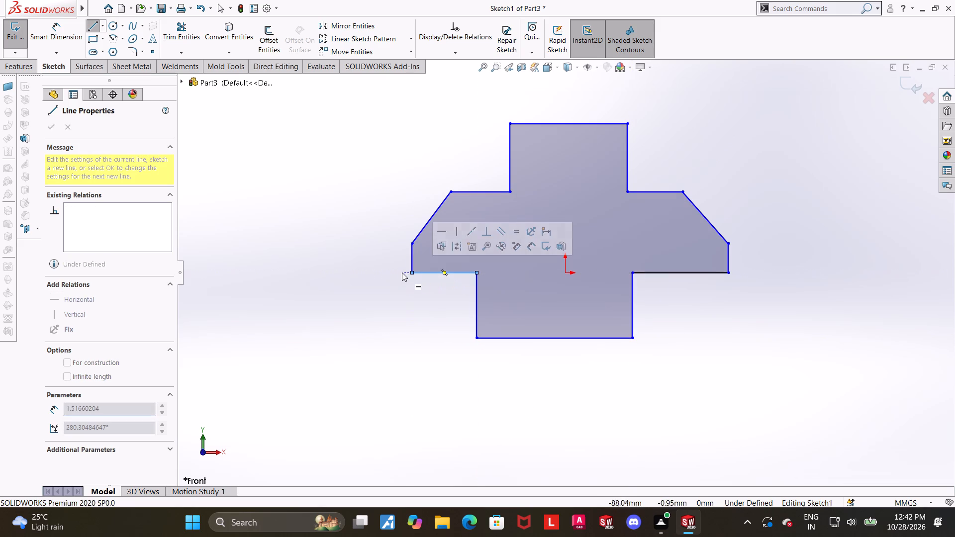
key(grave)
key(Escape)
key(Escape)
Dimension the profile's bottom edge to 52 mm.
click(50, 25)
scroll(621, 385, up, 1)
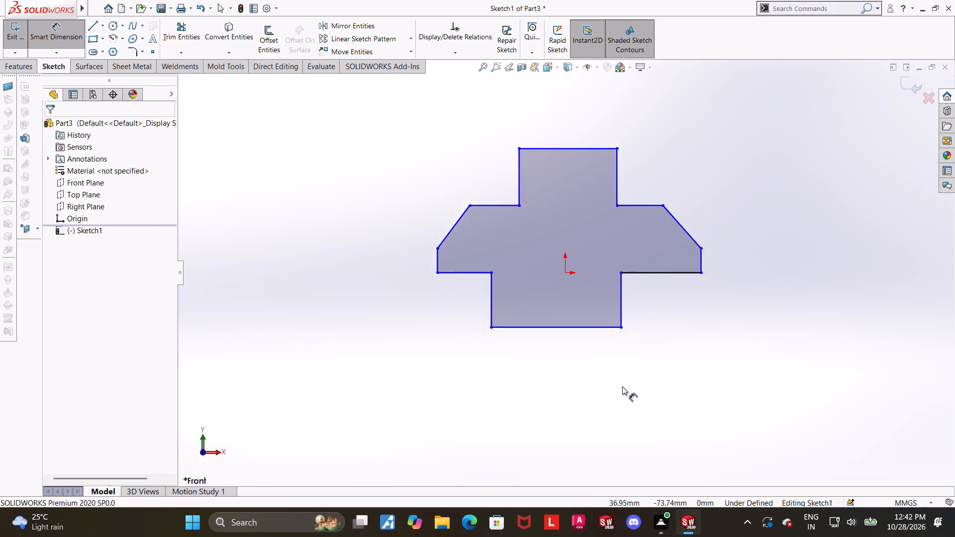
scroll(661, 402, down, 1)
click(537, 305)
click(535, 338)
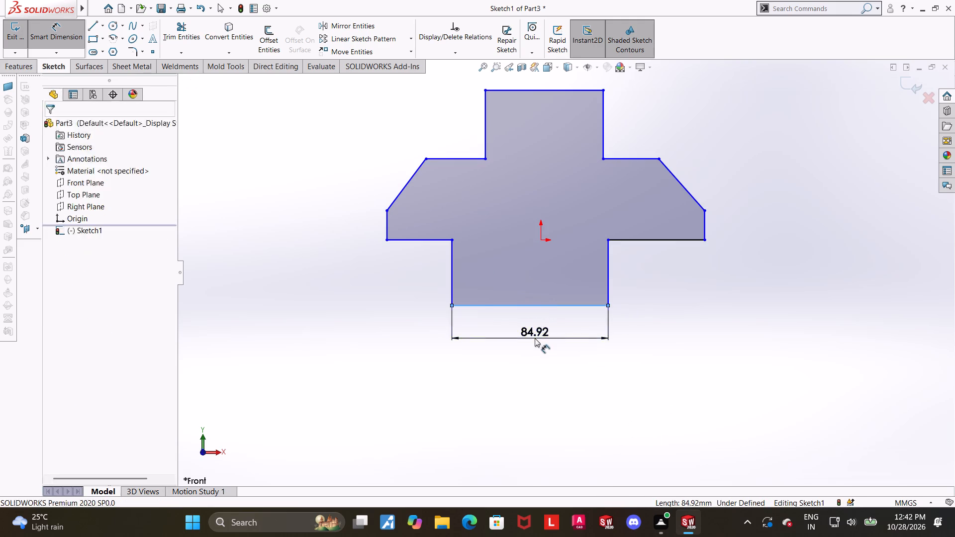
text(52)
key(Return)
key(Escape)
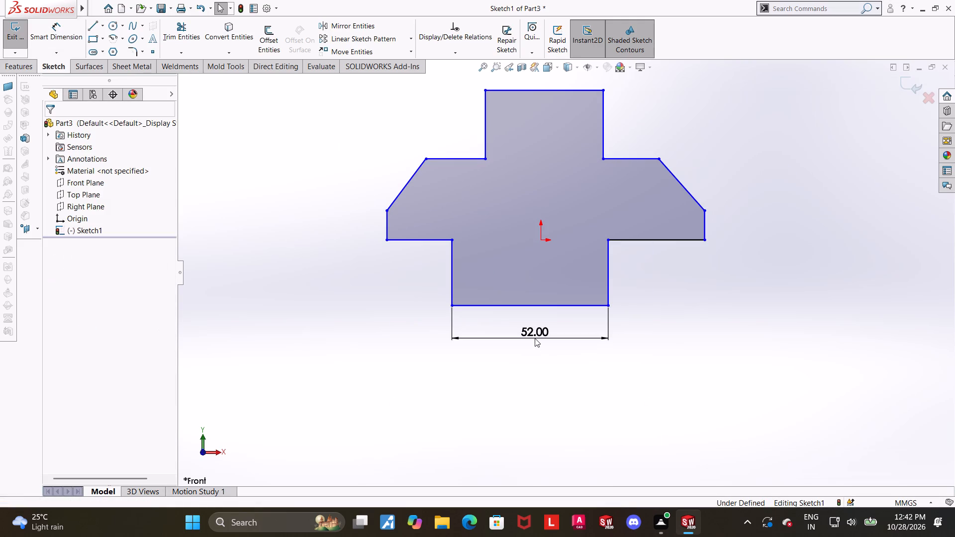
Add a Vertical relation between the bottom edge's midpoint and the origin.
click(528, 306)
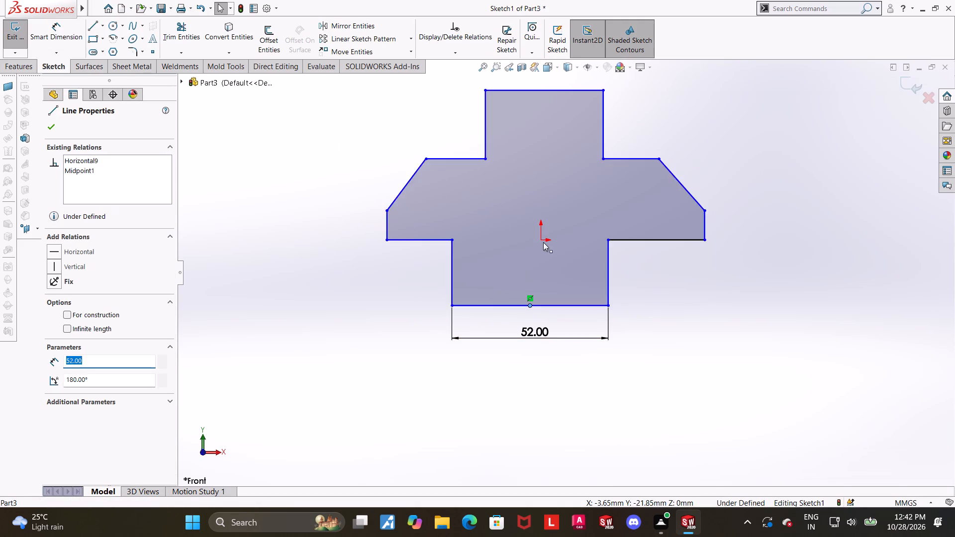
ctrl+click(542, 242)
click(50, 322)
click(883, 385)
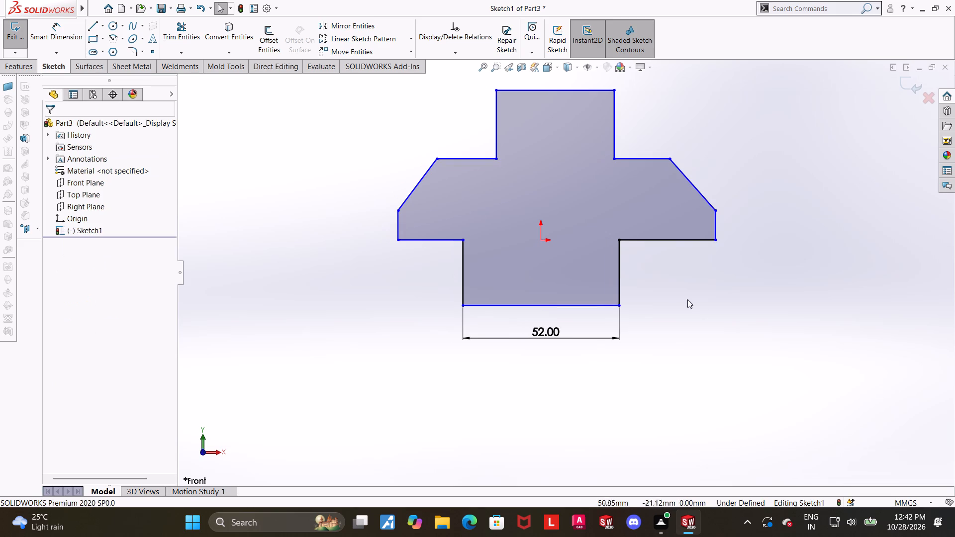
Dimension the height from the bottom edge to the left ledge as 12 mm.
click(57, 31)
scroll(624, 351, down, 1)
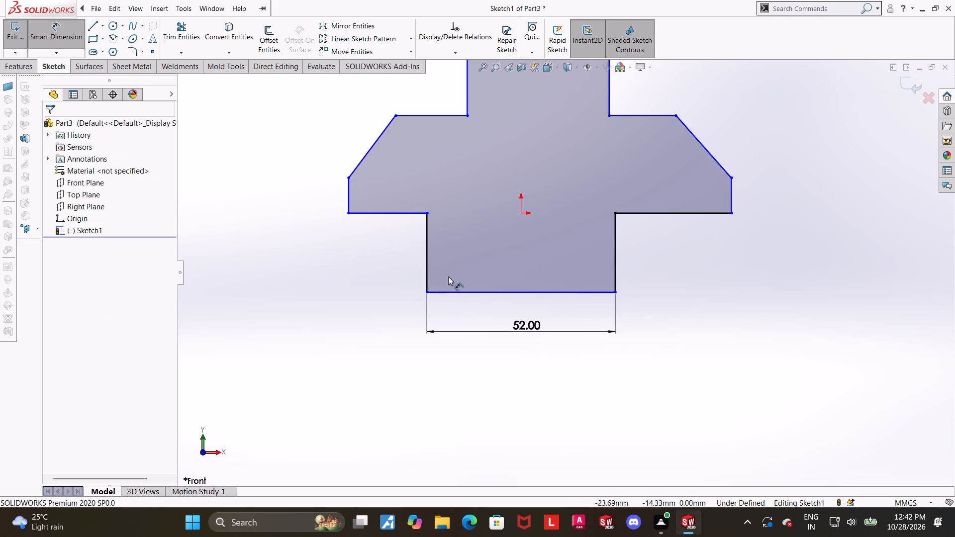
click(457, 292)
click(392, 210)
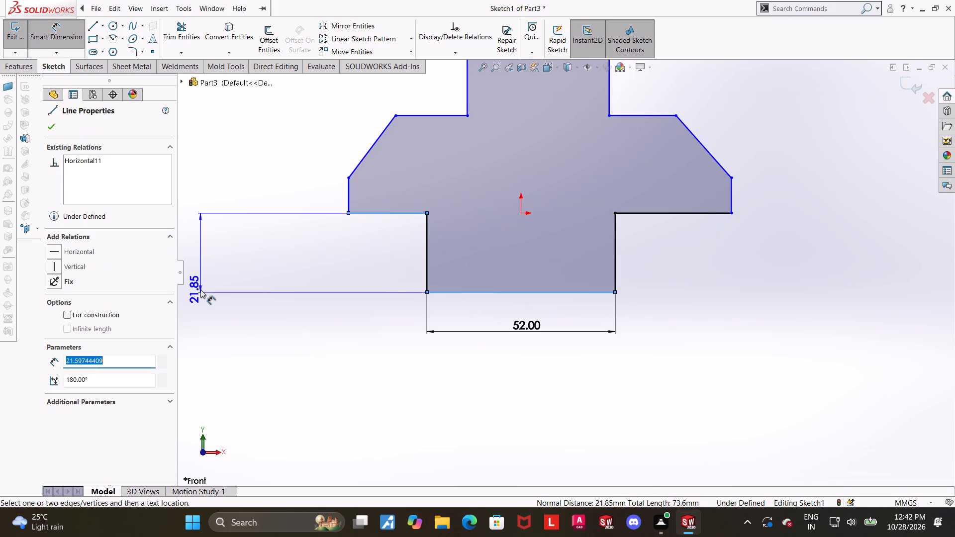
click(200, 289)
text(12)
key(Return)
key(Escape)
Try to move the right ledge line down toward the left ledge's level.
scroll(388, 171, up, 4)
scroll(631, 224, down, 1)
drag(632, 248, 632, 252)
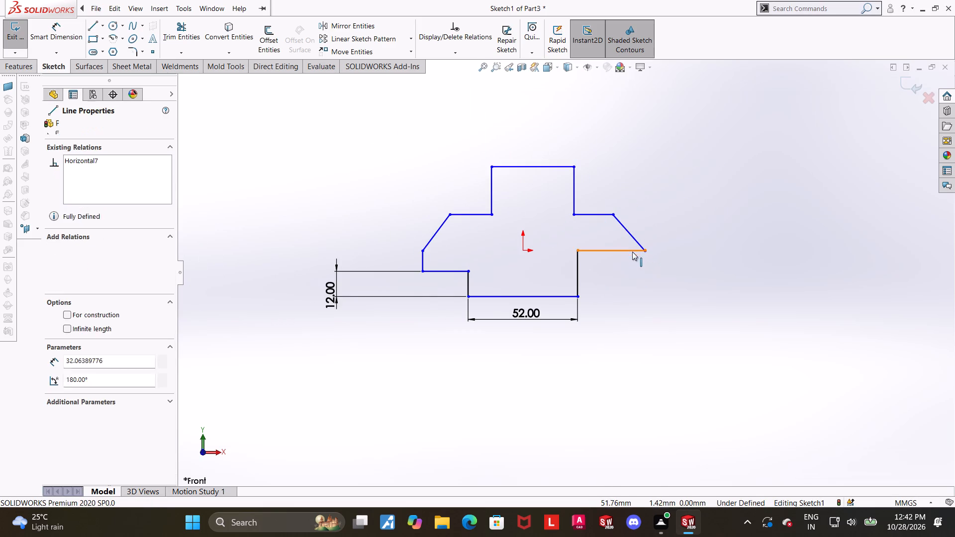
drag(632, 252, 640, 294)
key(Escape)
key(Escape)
Trim away the right ledge line between the bottom block and the sloped shoulder.
scroll(626, 250, down, 3)
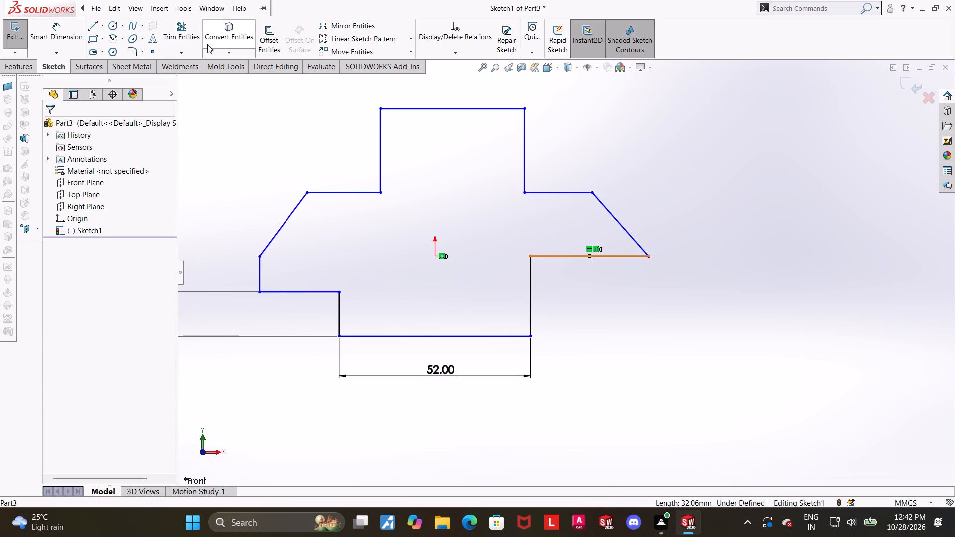
click(187, 35)
drag(560, 305, 564, 241)
key(Escape)
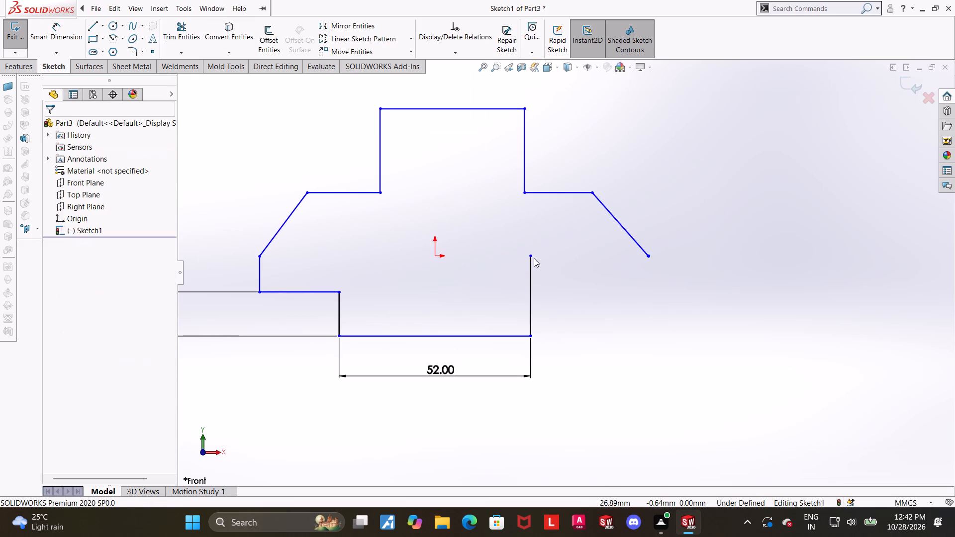
Add a Horizontal relation between the upper endpoint of the bottom block's right side and the left ledge's inner corner.
drag(530, 257, 529, 318)
key(Escape)
click(531, 255)
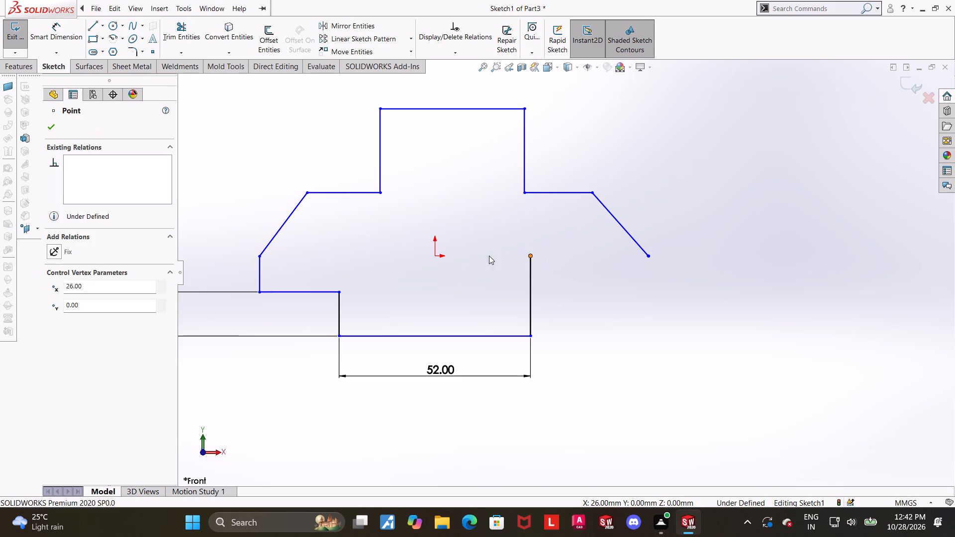
ctrl+click(339, 290)
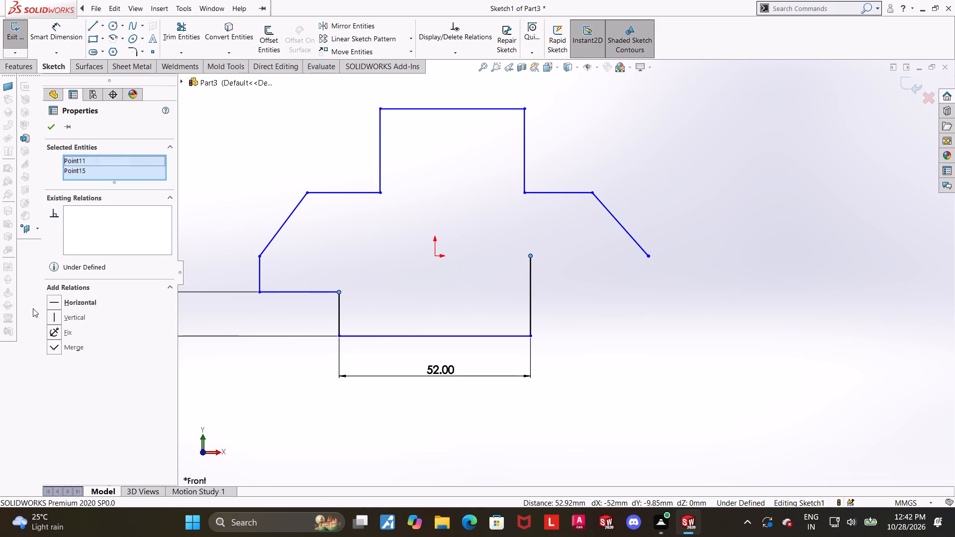
click(58, 303)
click(624, 339)
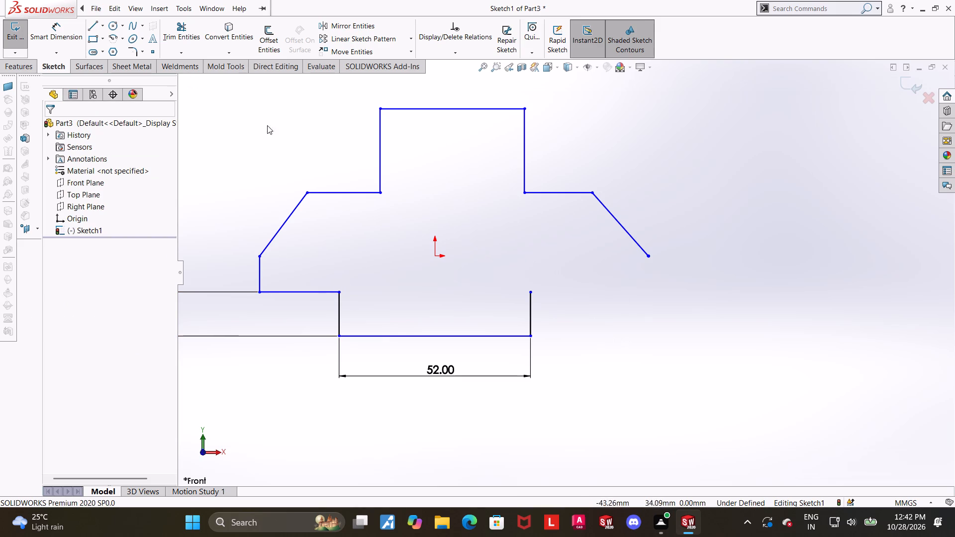
Redraw the right ledge about 32 mm long and join its outer end to the sloped shoulder with a short line.
click(91, 22)
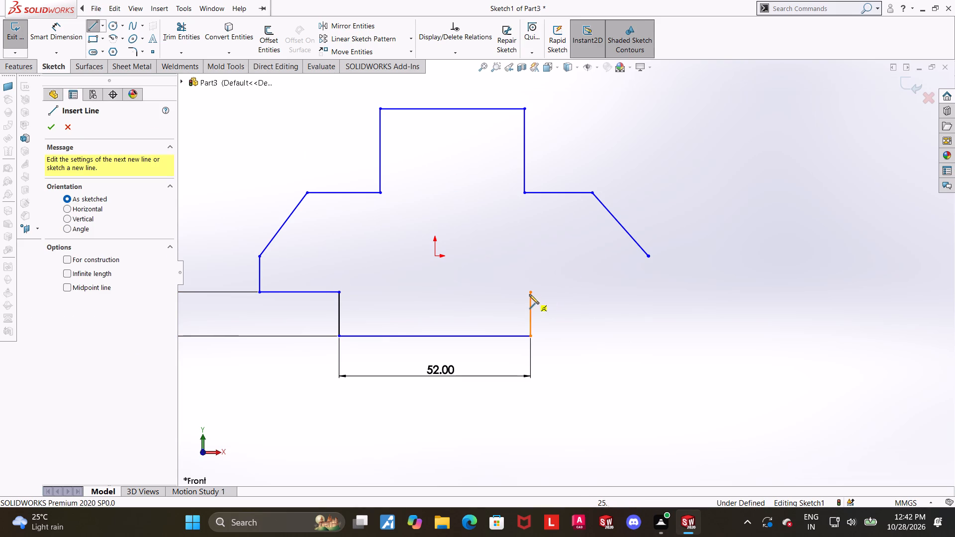
click(529, 292)
click(648, 289)
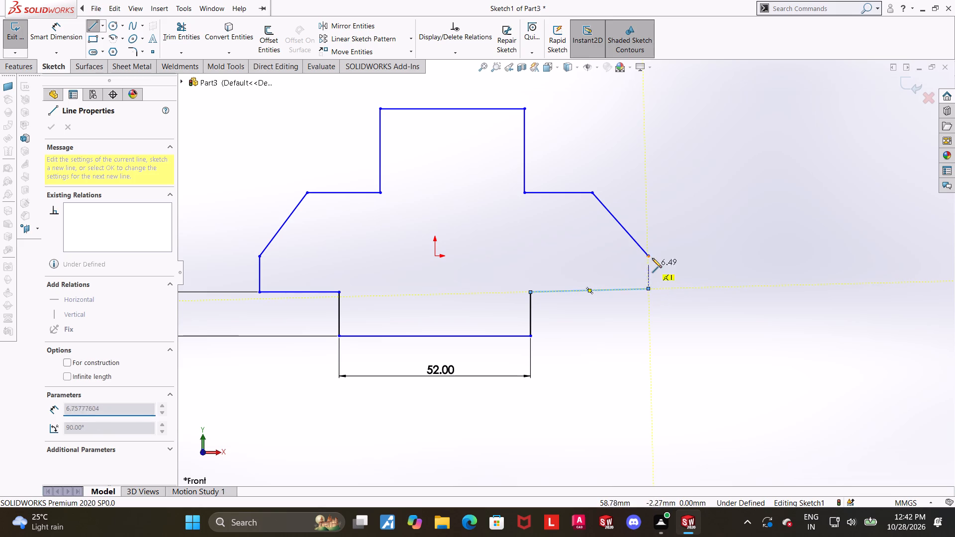
key(Escape)
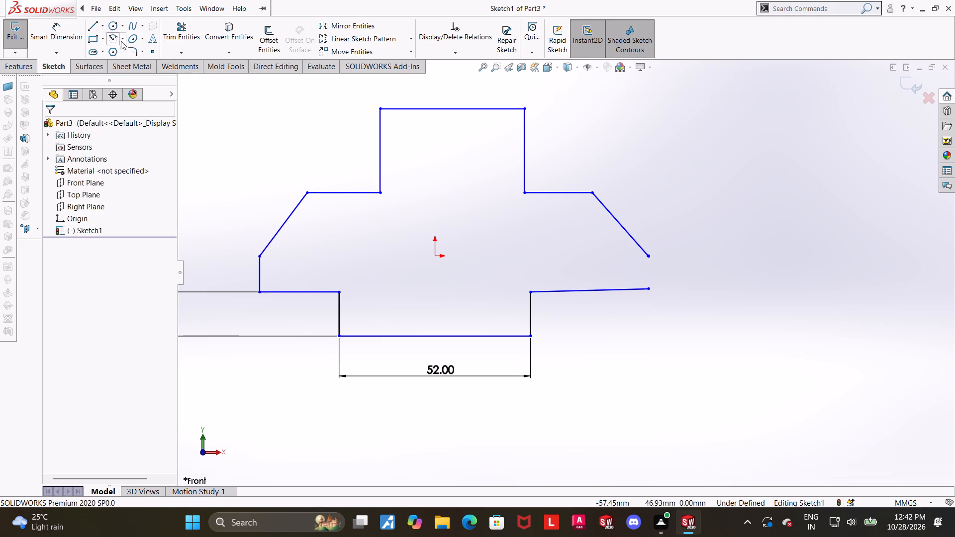
click(95, 22)
click(650, 290)
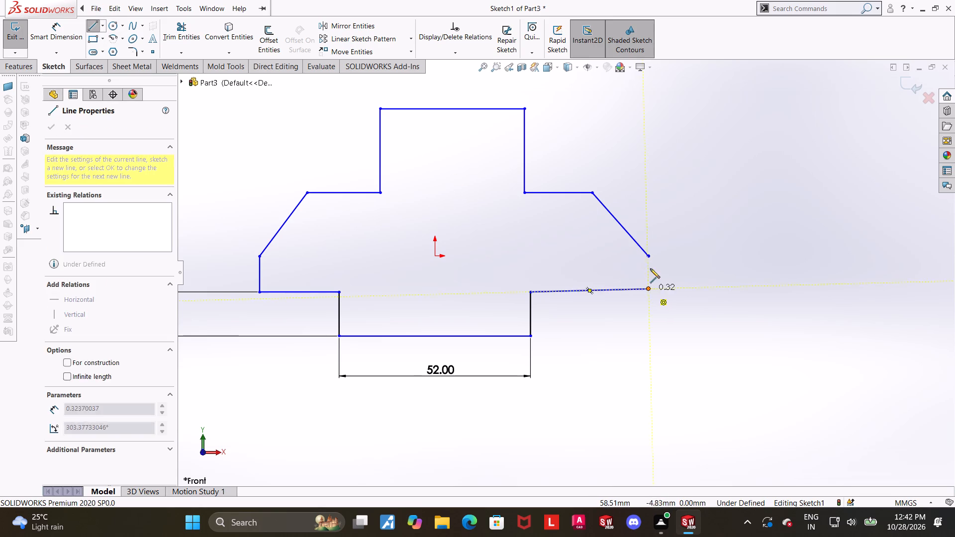
click(650, 256)
key(Escape)
key(Escape)
Make the redrawn right ledge line horizontal.
click(635, 290)
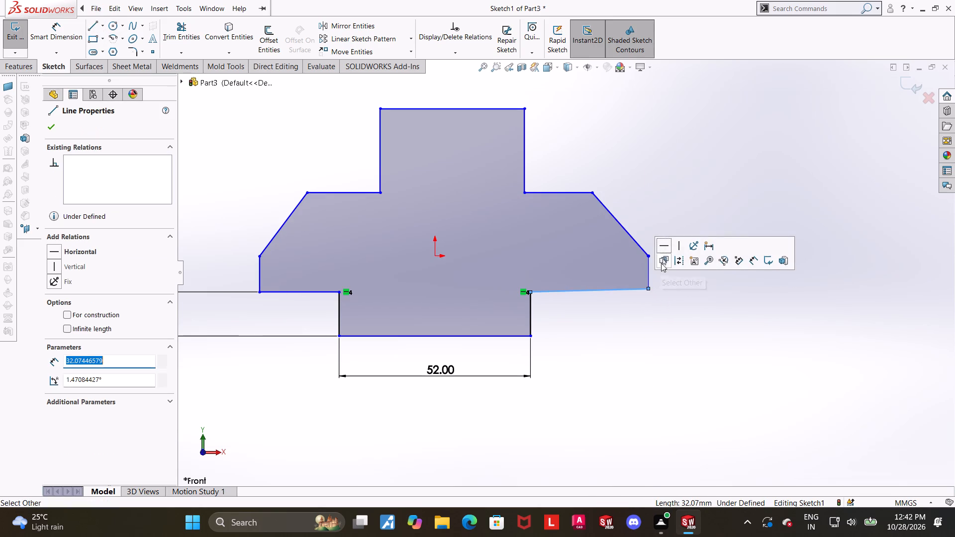
click(664, 251)
scroll(663, 327, up, 4)
key(Escape)
click(661, 330)
Dimension the left outer vertical edge, between the ledge and the sloped shoulder, to 10 mm.
scroll(577, 261, down, 2)
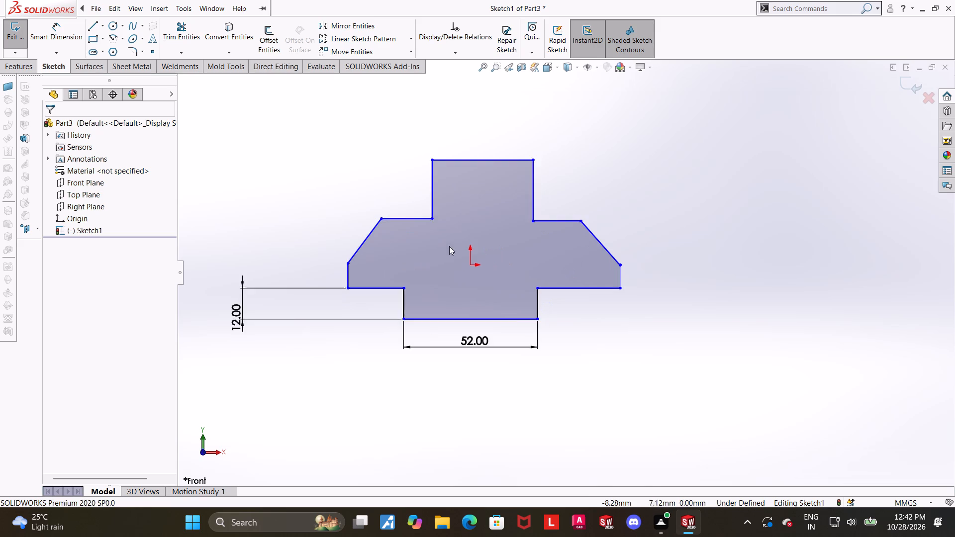
scroll(450, 246, up, 1)
scroll(456, 235, down, 1)
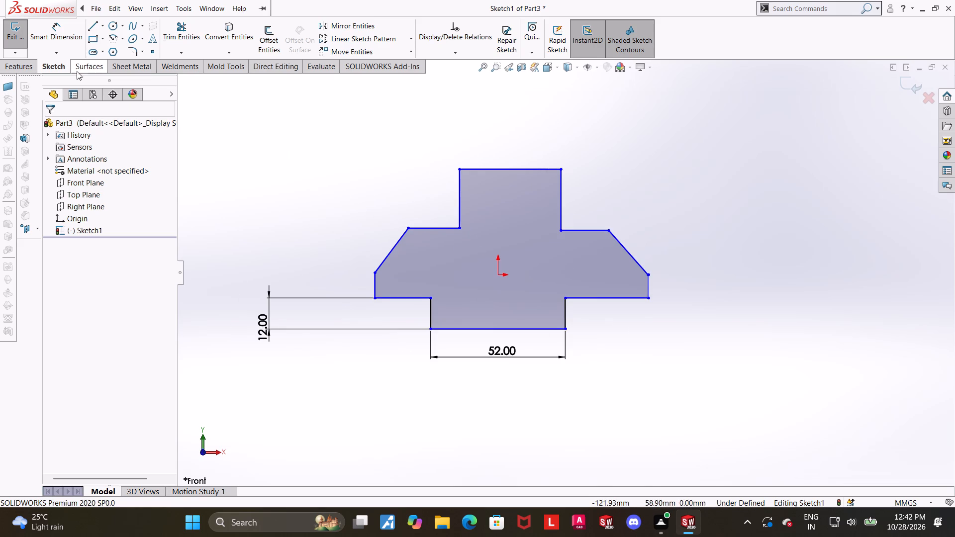
click(48, 37)
click(375, 280)
click(322, 282)
text(10)
key(Return)
key(Escape)
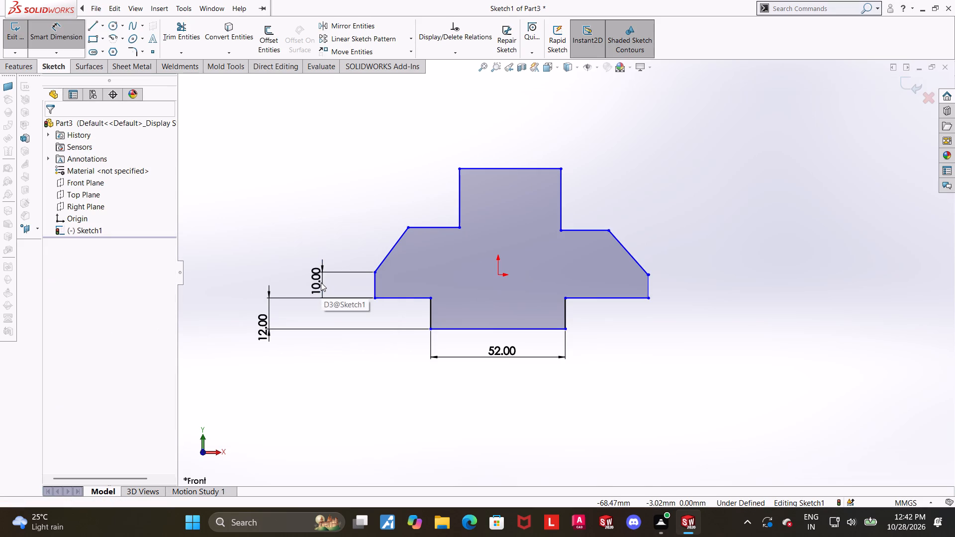
click(576, 360)
Draw a vertical centerline from the midpoint of the profile's bottom edge up to the origin.
scroll(507, 313, down, 1)
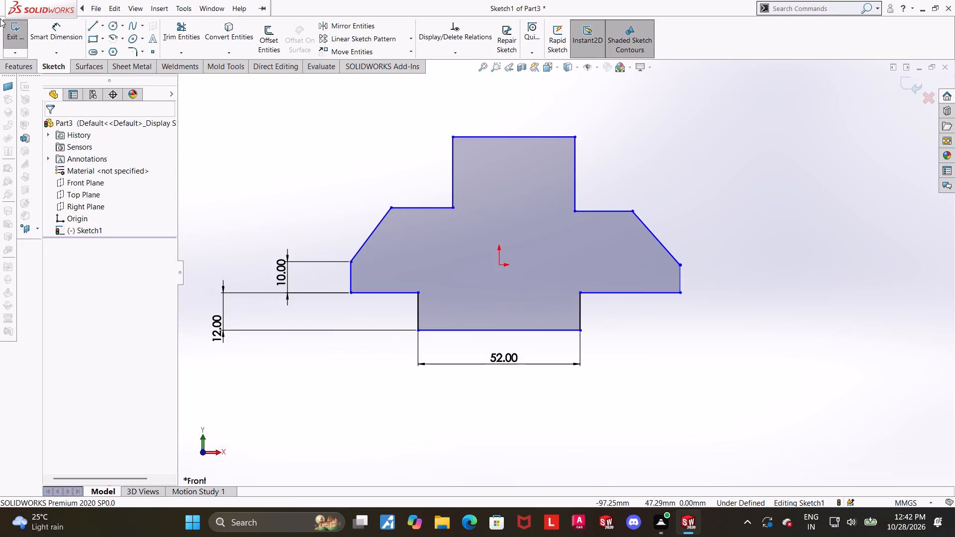
click(104, 27)
click(100, 52)
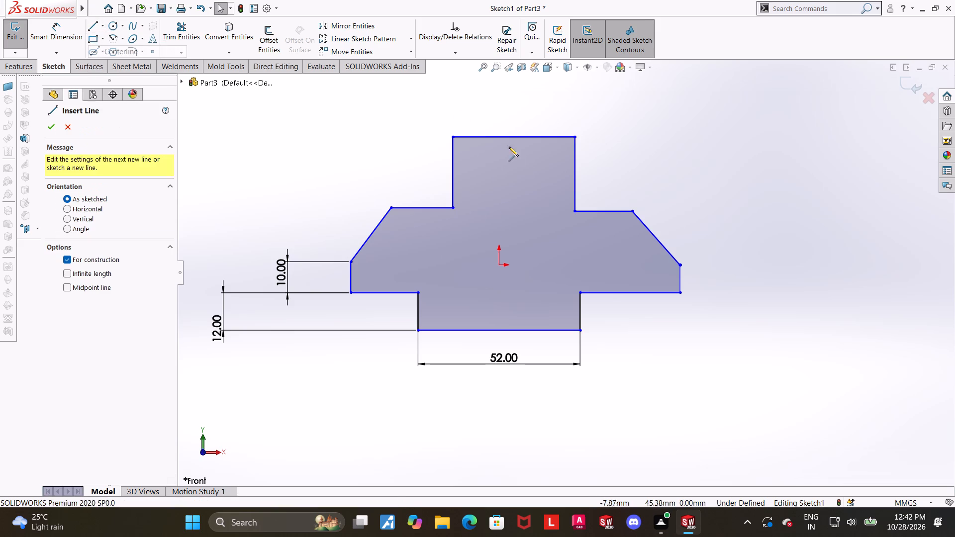
click(500, 331)
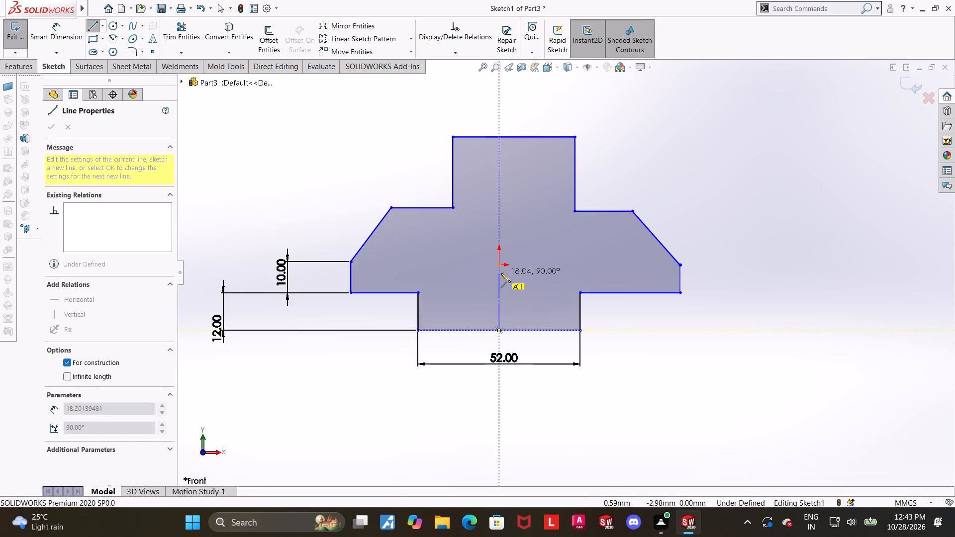
click(501, 264)
key(Escape)
key(Escape)
Make the short outer vertical edges on both sides symmetric about the centerline.
ctrl+click(680, 281)
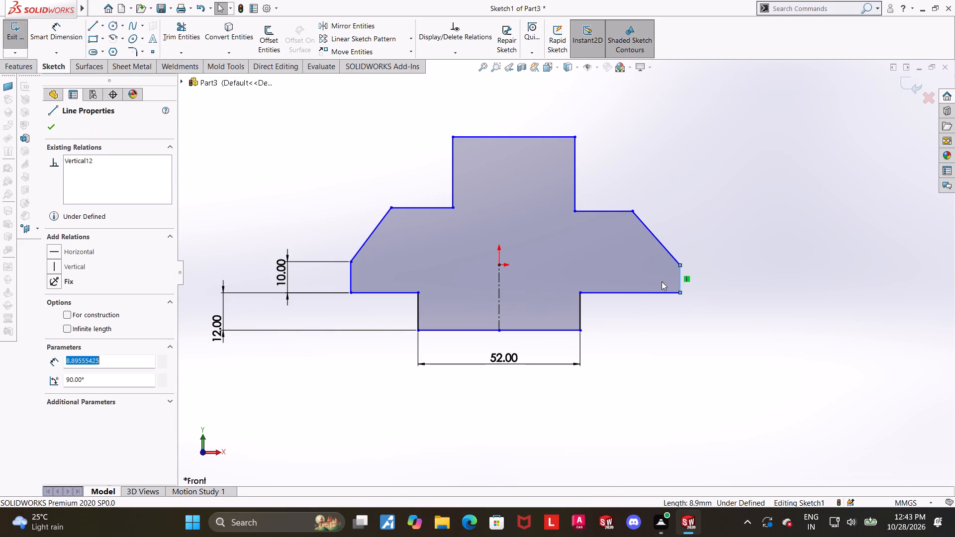
ctrl+click(351, 271)
ctrl+click(499, 301)
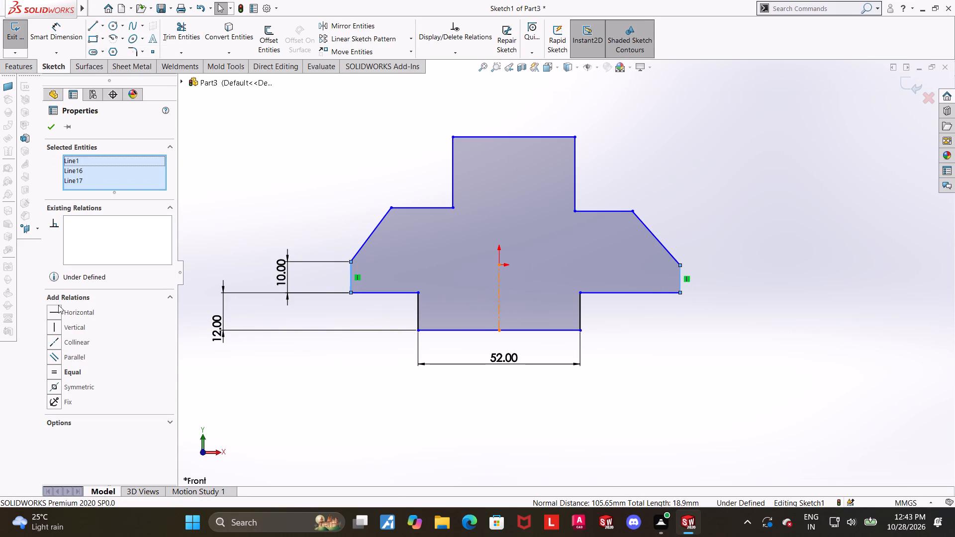
click(50, 387)
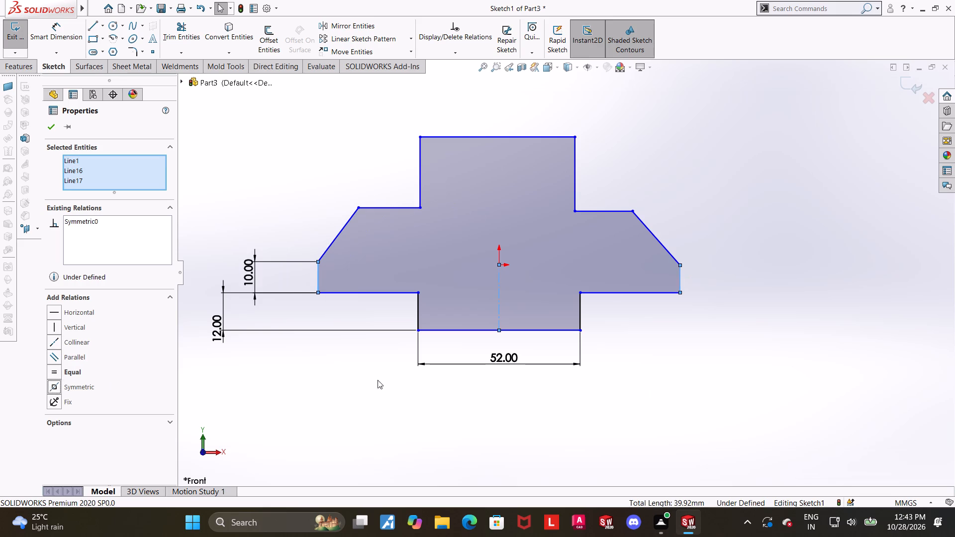
click(691, 384)
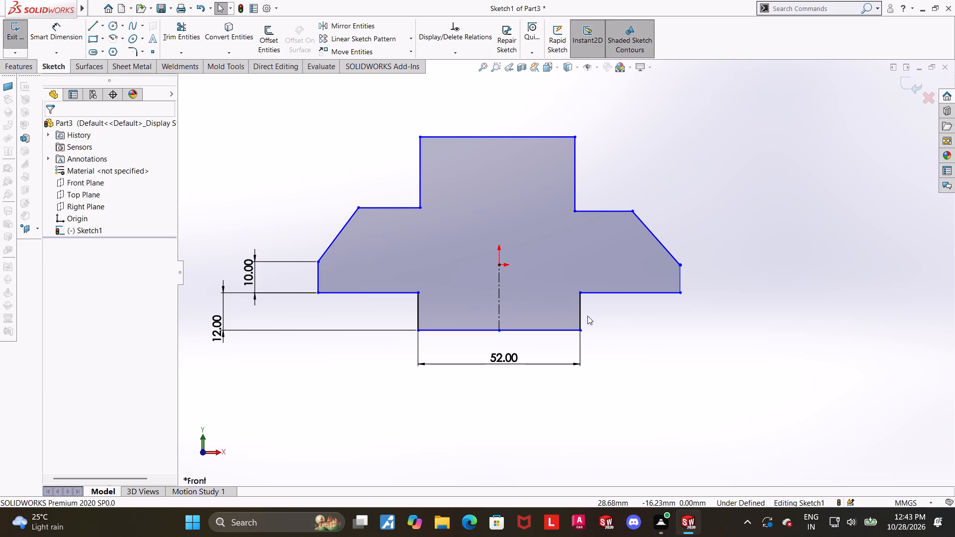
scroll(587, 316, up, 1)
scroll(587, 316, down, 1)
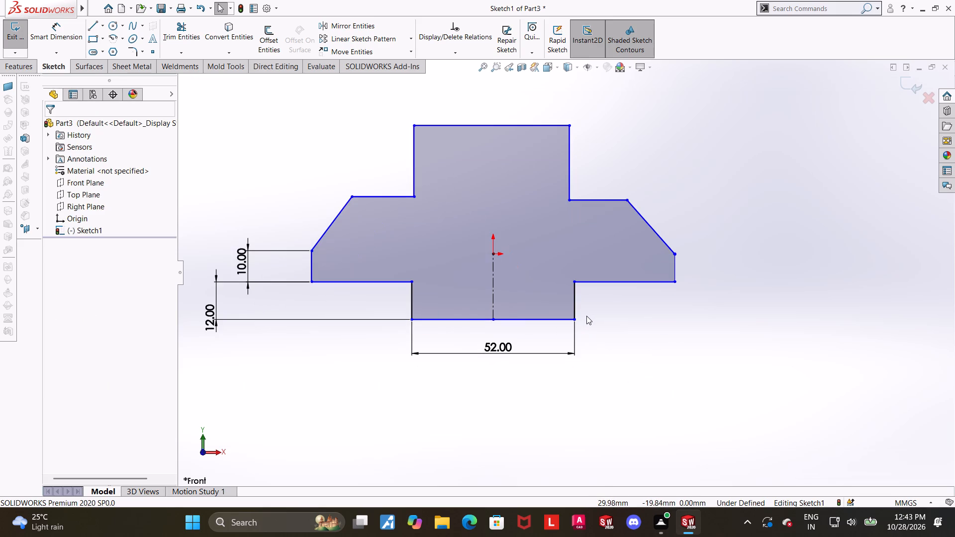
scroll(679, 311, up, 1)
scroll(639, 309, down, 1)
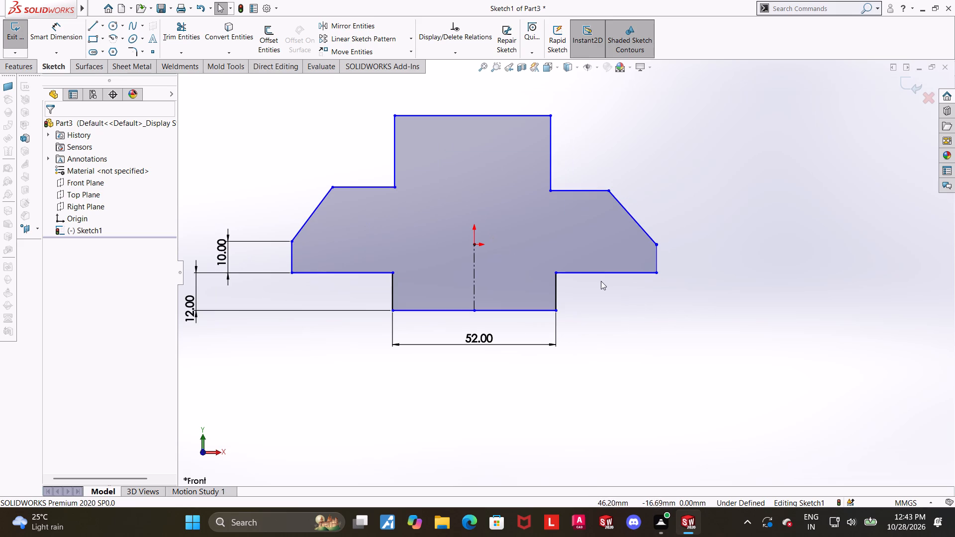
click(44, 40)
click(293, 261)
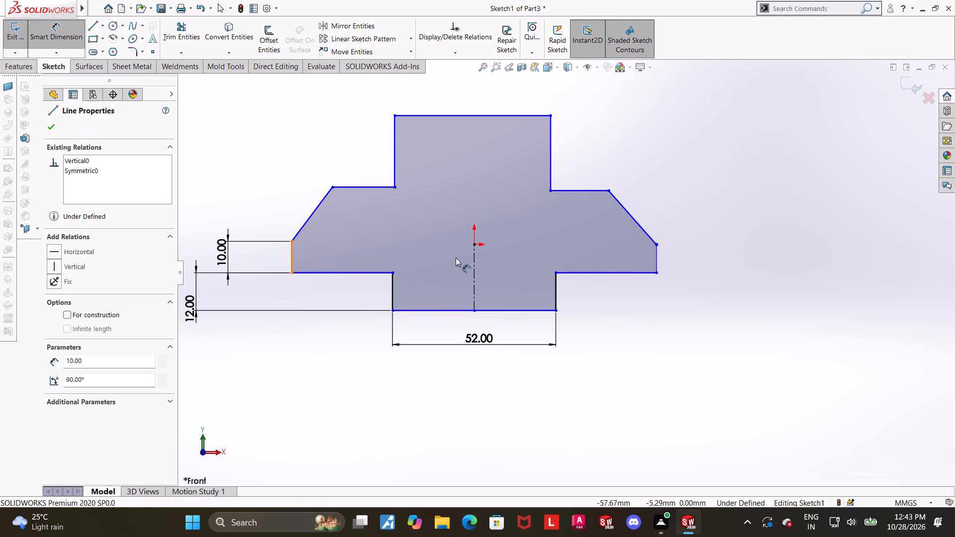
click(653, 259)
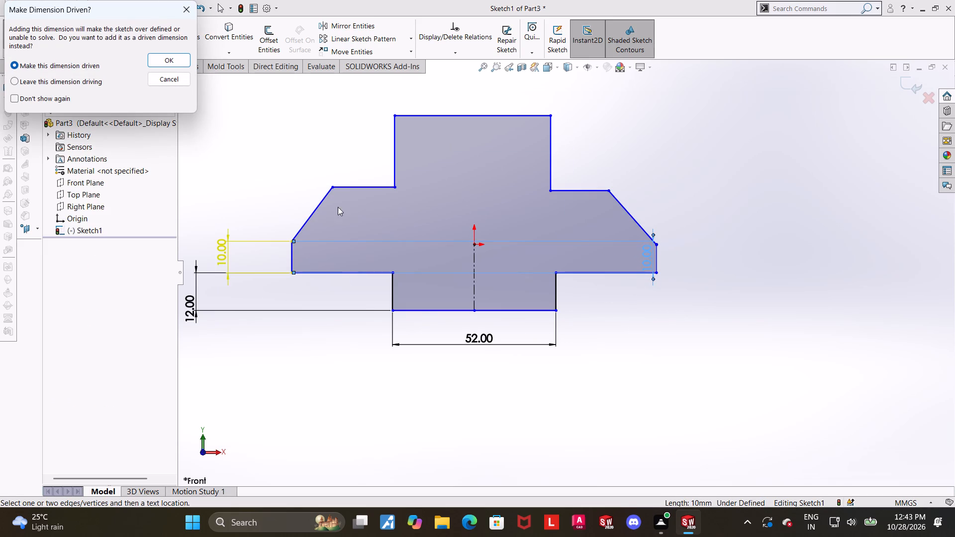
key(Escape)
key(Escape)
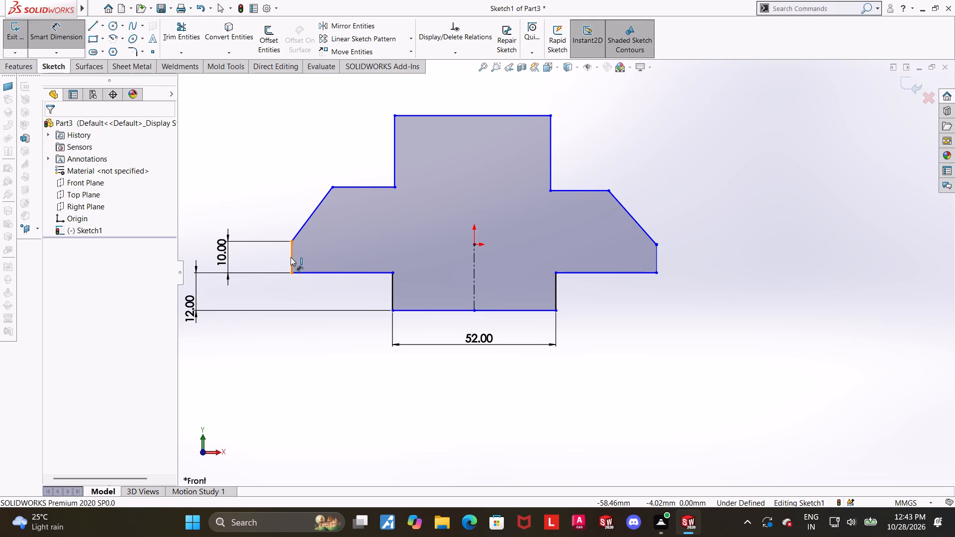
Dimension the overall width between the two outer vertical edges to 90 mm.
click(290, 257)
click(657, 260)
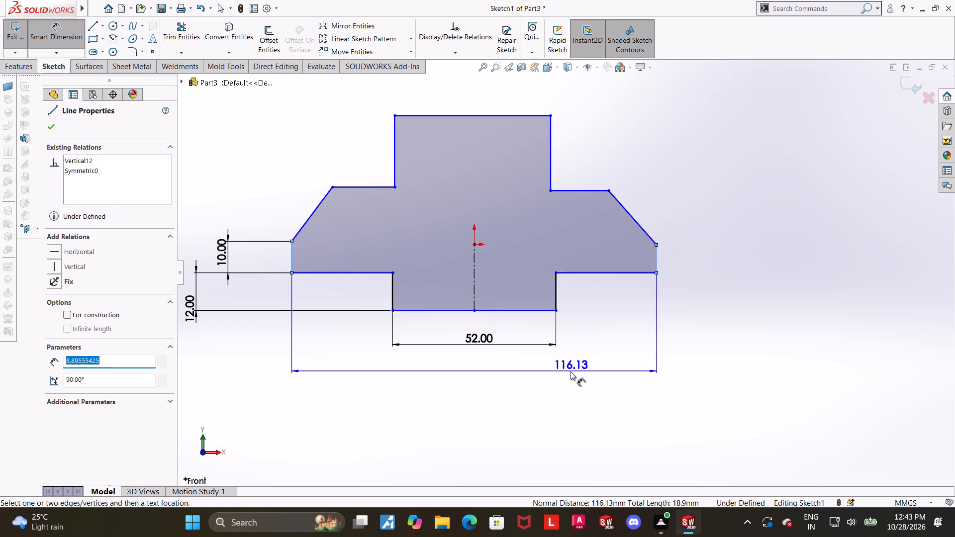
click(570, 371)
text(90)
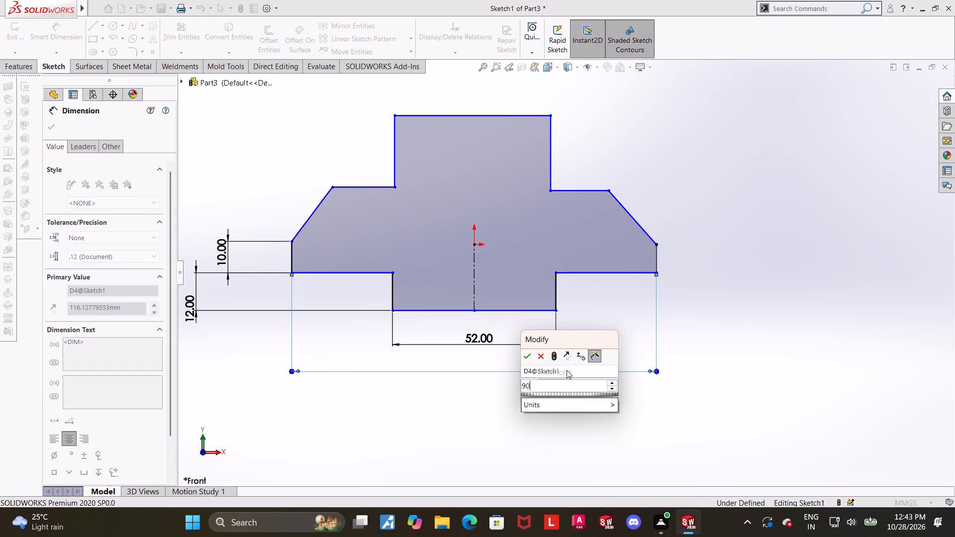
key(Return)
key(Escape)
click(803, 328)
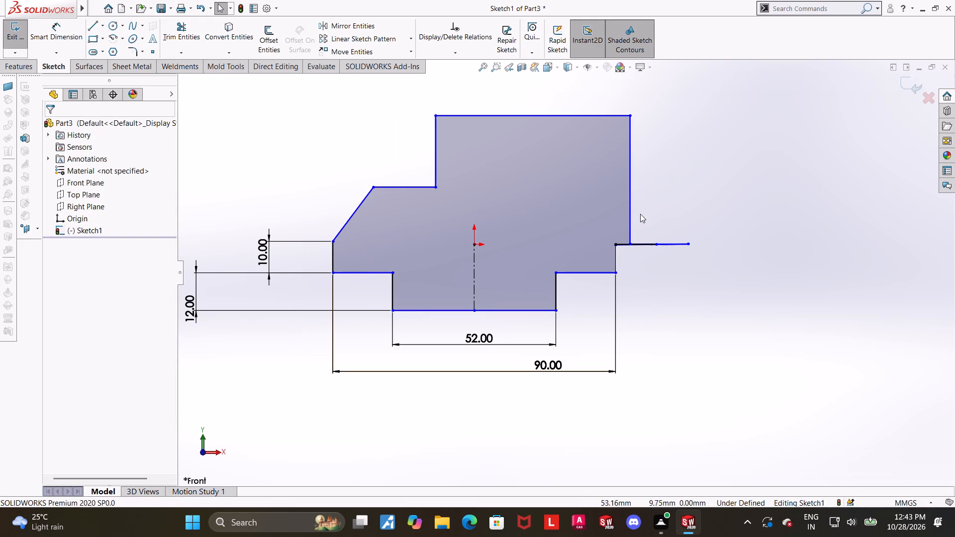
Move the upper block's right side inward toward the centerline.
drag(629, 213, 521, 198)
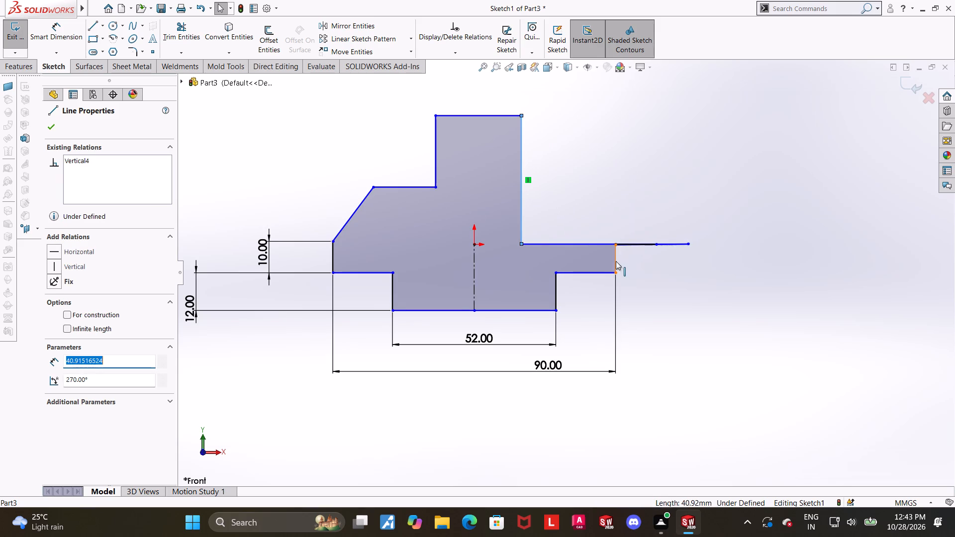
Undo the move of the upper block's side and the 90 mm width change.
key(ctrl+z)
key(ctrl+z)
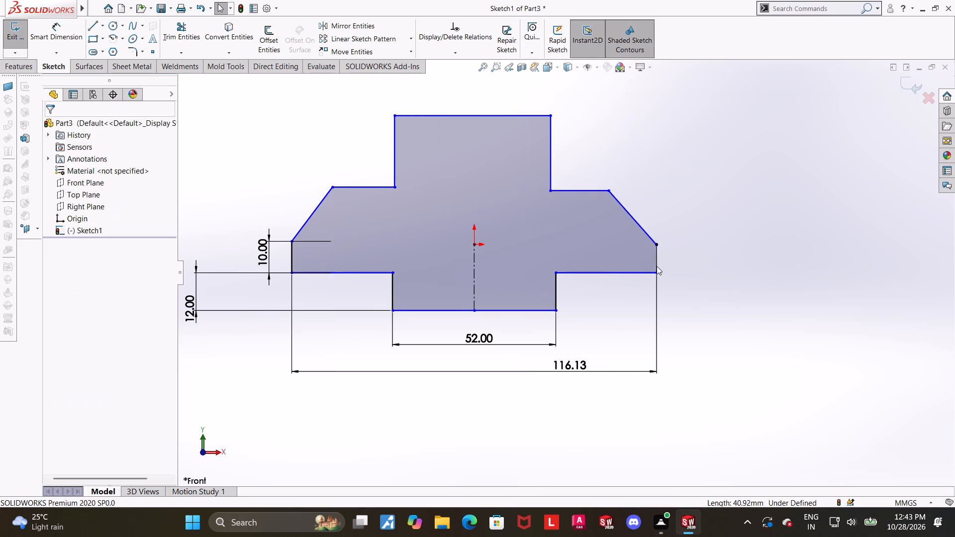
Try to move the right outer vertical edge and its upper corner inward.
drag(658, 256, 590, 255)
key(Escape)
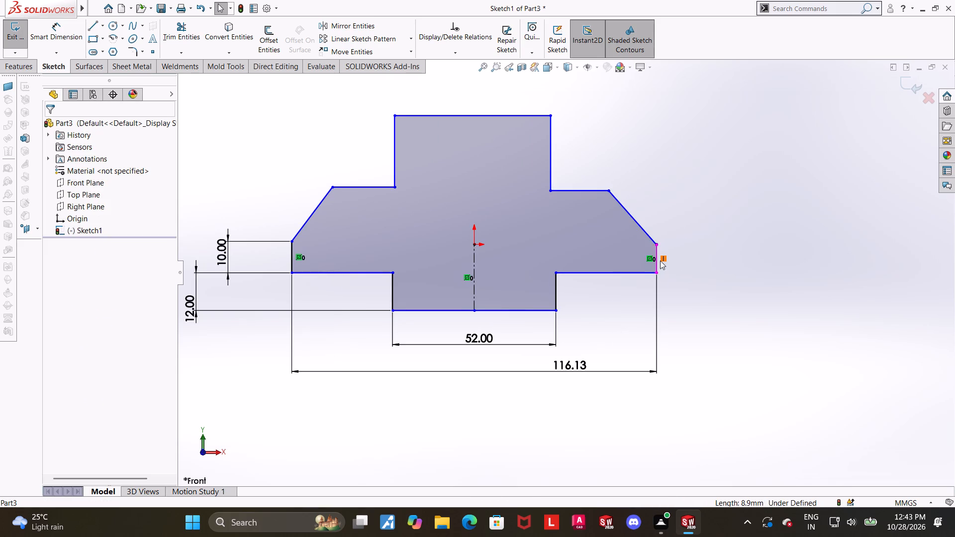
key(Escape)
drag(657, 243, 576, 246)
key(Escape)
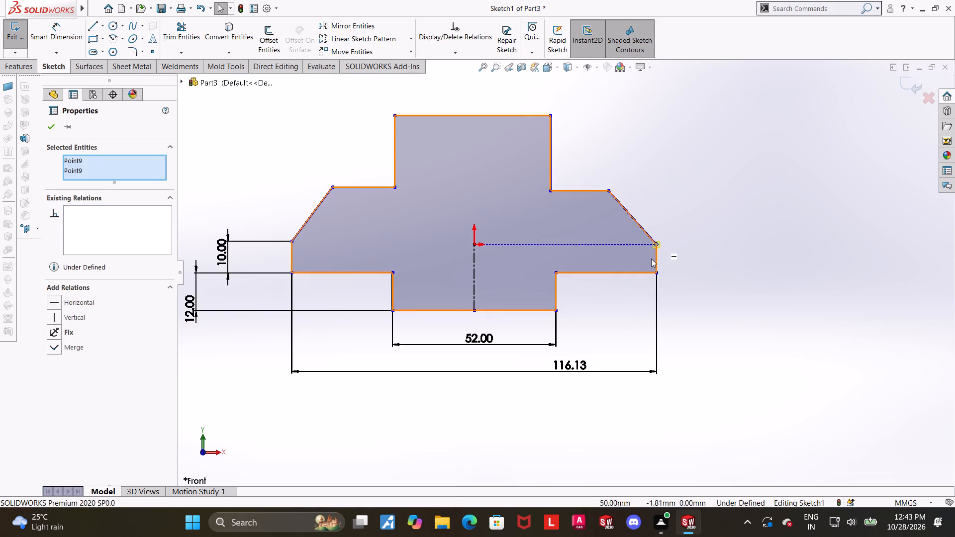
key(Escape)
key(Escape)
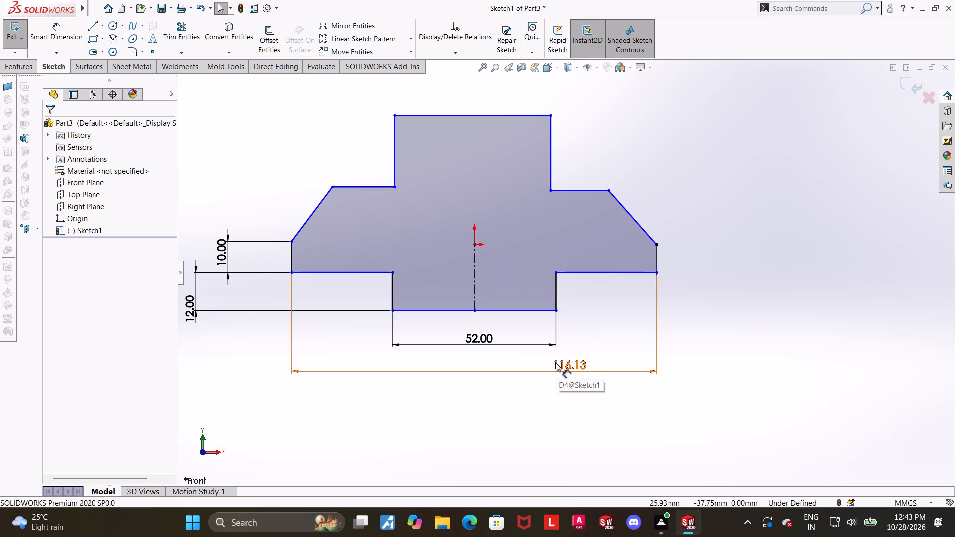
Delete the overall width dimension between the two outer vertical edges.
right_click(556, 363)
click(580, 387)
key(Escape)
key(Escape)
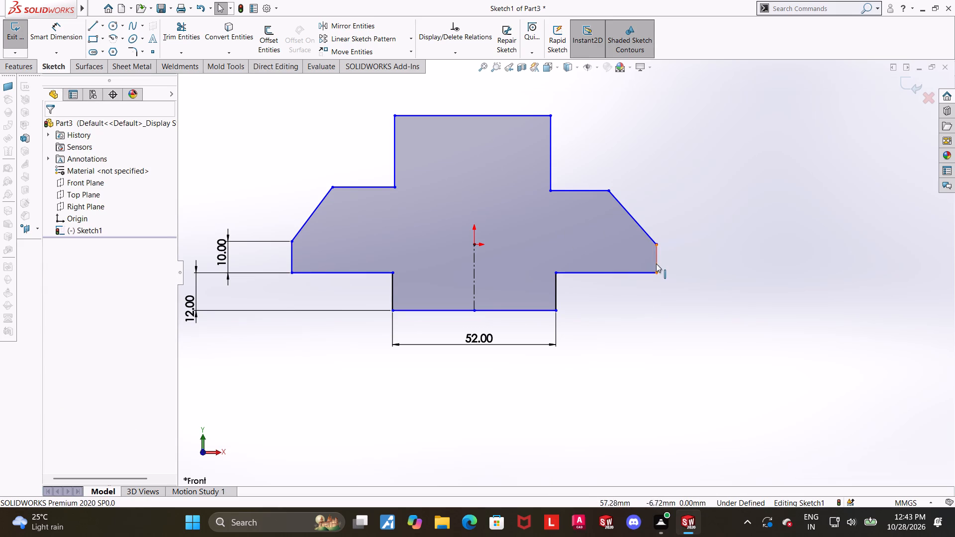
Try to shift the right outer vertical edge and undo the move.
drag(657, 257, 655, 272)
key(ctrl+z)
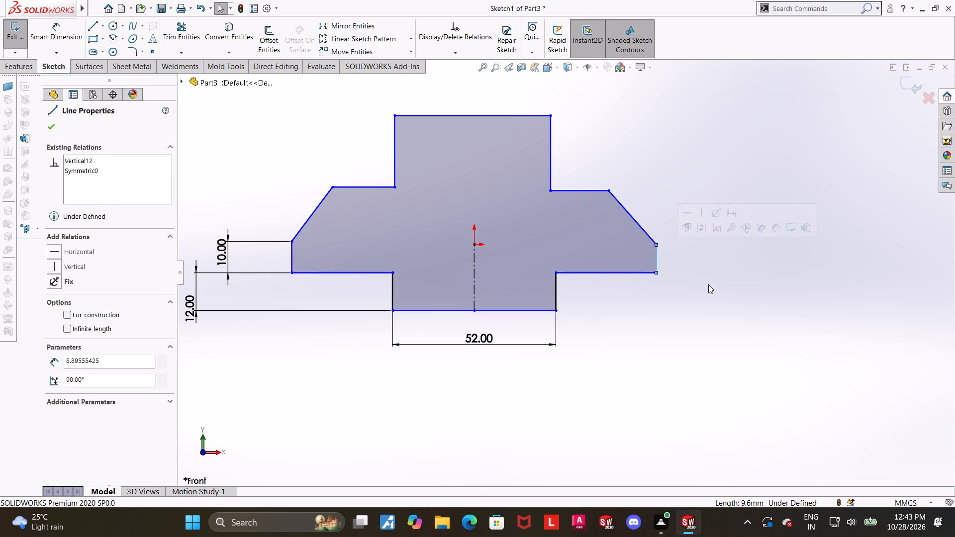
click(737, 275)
Make the left and right sloped shoulder lines symmetric about the centerline.
click(639, 220)
ctrl+click(636, 224)
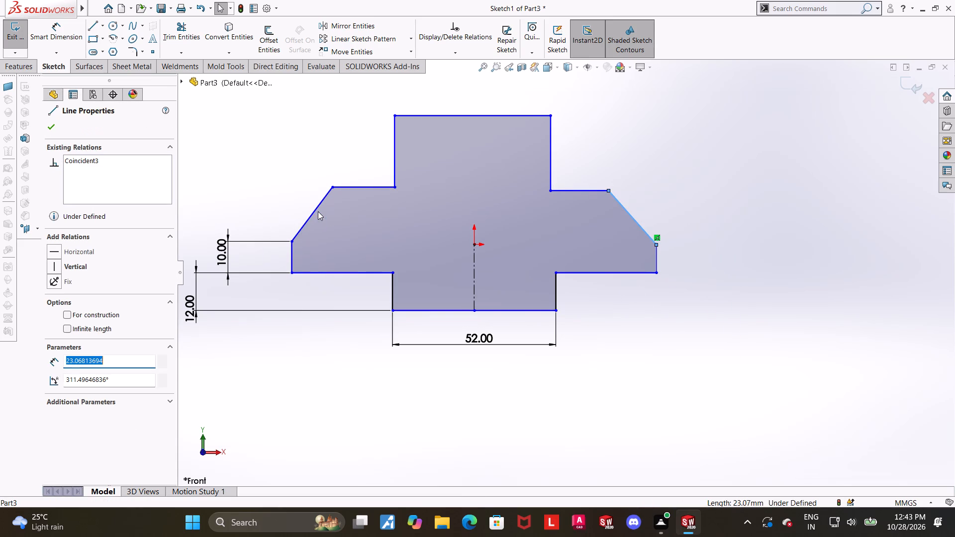
ctrl+click(315, 210)
ctrl+click(473, 281)
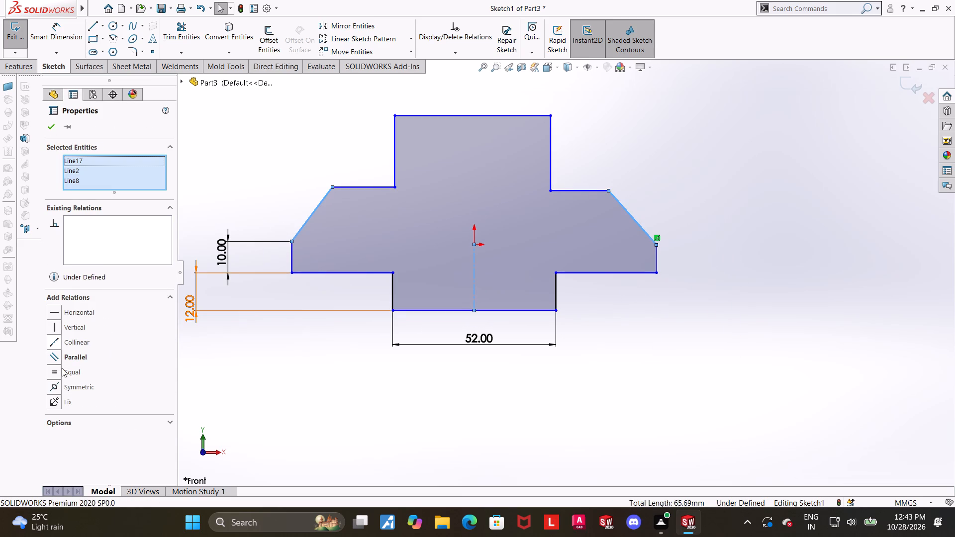
click(60, 381)
click(281, 355)
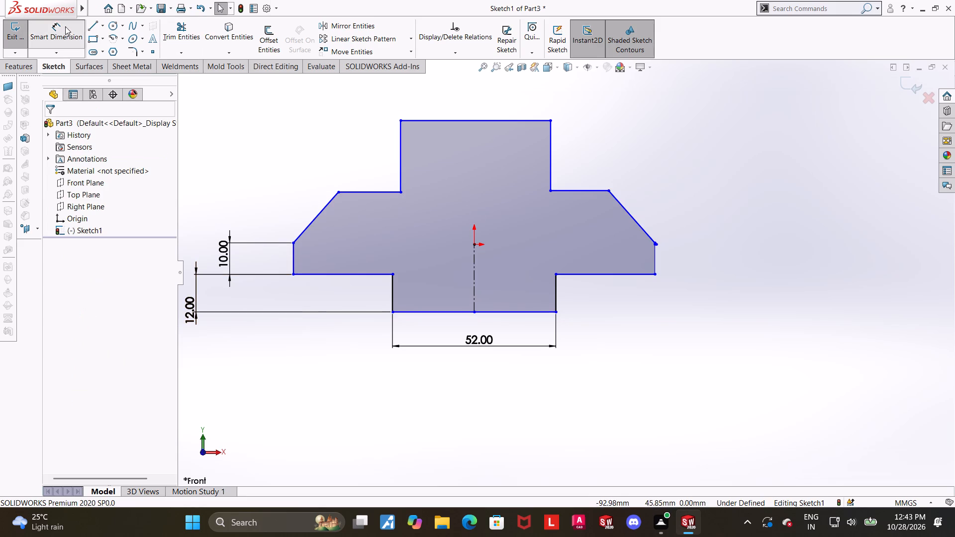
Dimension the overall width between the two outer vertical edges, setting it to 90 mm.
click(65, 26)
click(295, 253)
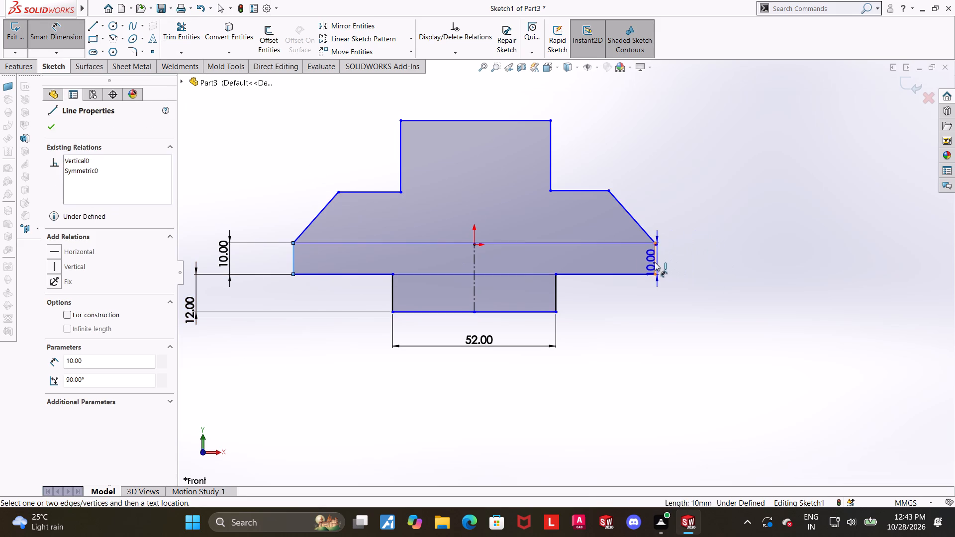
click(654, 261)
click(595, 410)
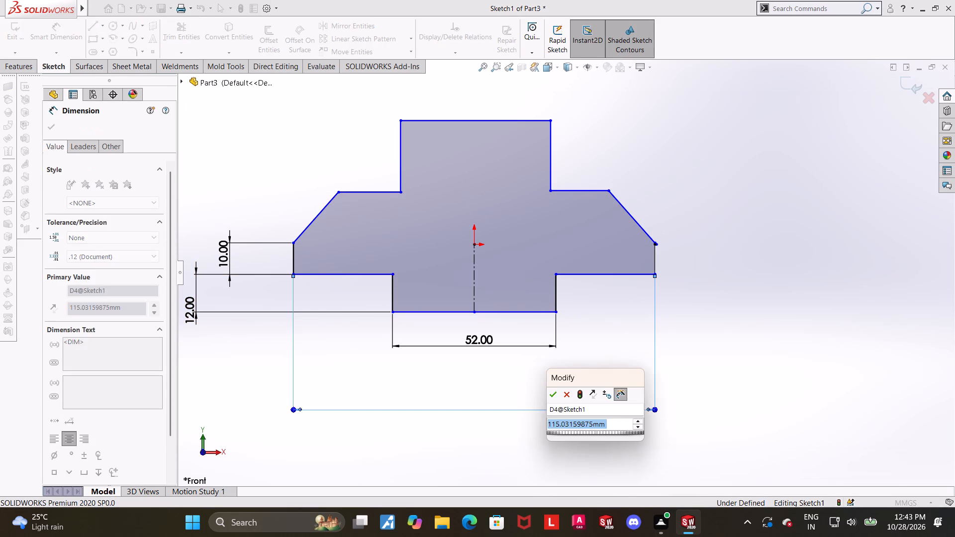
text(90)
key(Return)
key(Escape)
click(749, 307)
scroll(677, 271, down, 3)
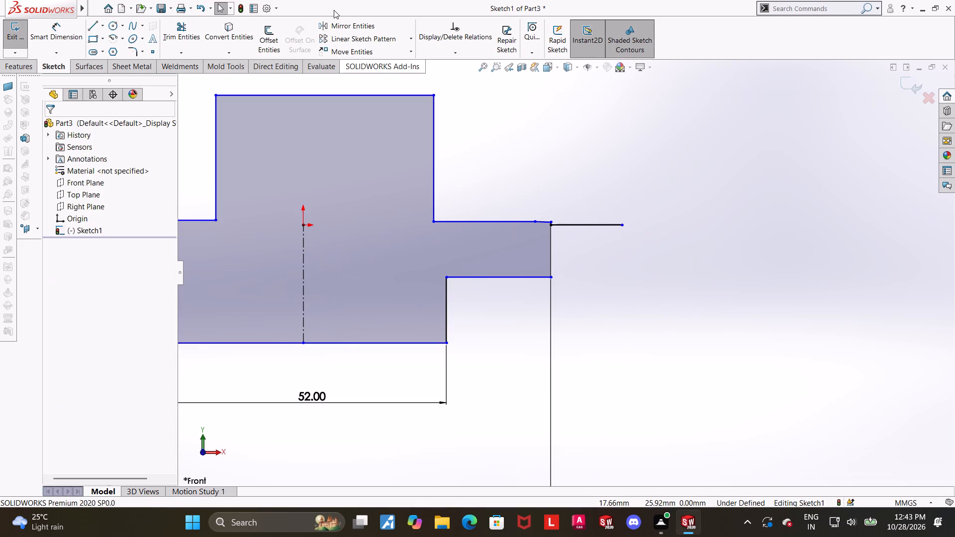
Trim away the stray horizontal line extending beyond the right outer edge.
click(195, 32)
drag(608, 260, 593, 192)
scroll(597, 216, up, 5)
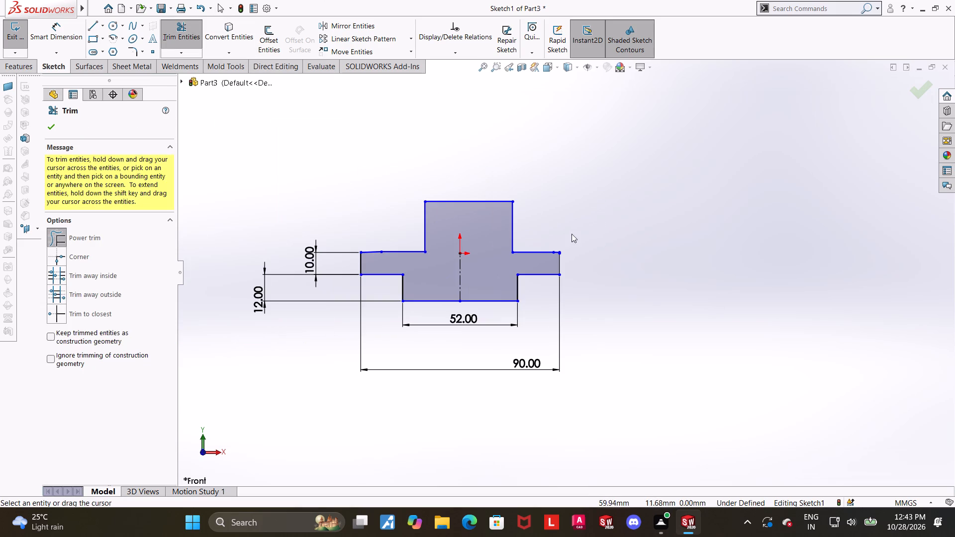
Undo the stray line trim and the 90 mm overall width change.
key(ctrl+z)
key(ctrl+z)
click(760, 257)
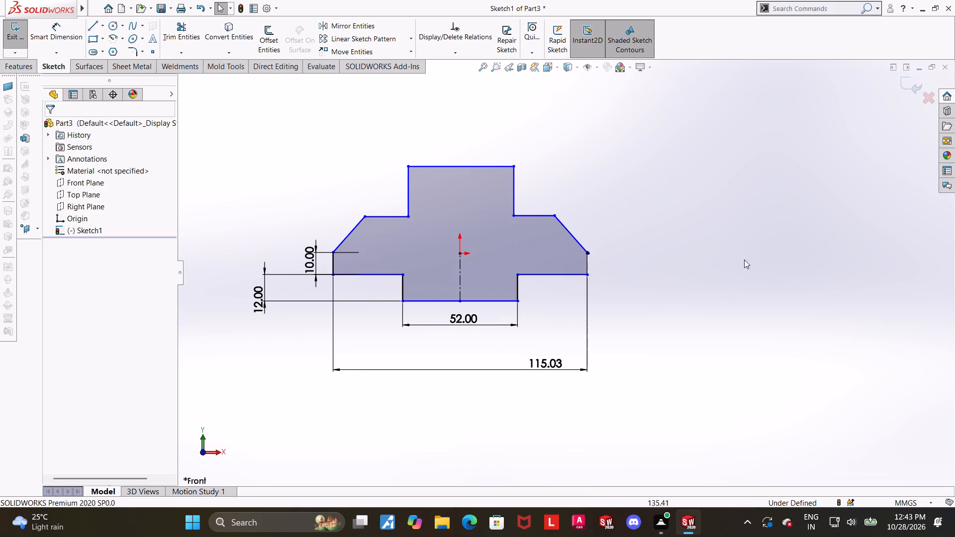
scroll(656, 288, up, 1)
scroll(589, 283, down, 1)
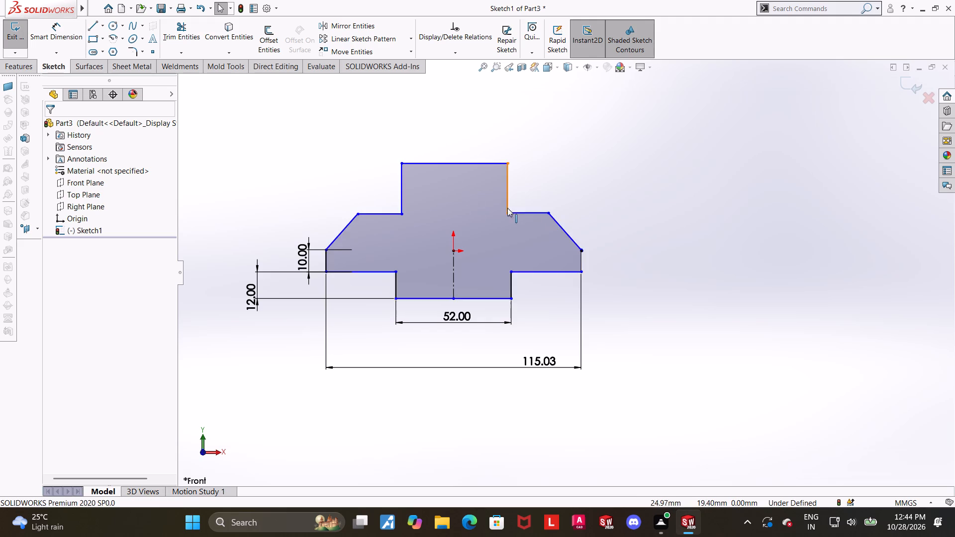
Trim away the upper rectangular boss and both horizontal shoulder lines, keeping the two sloped lines.
scroll(469, 214, down, 2)
scroll(478, 229, up, 1)
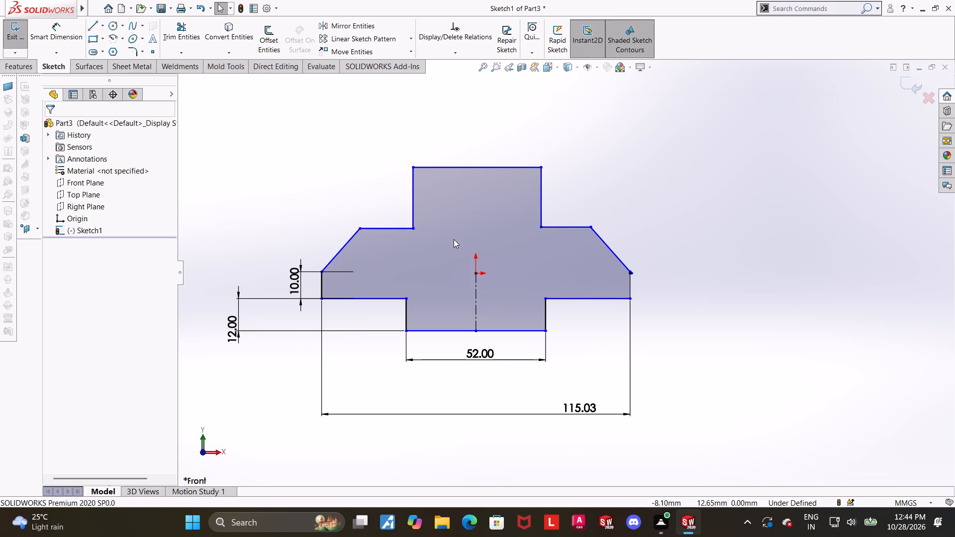
scroll(459, 185, down, 2)
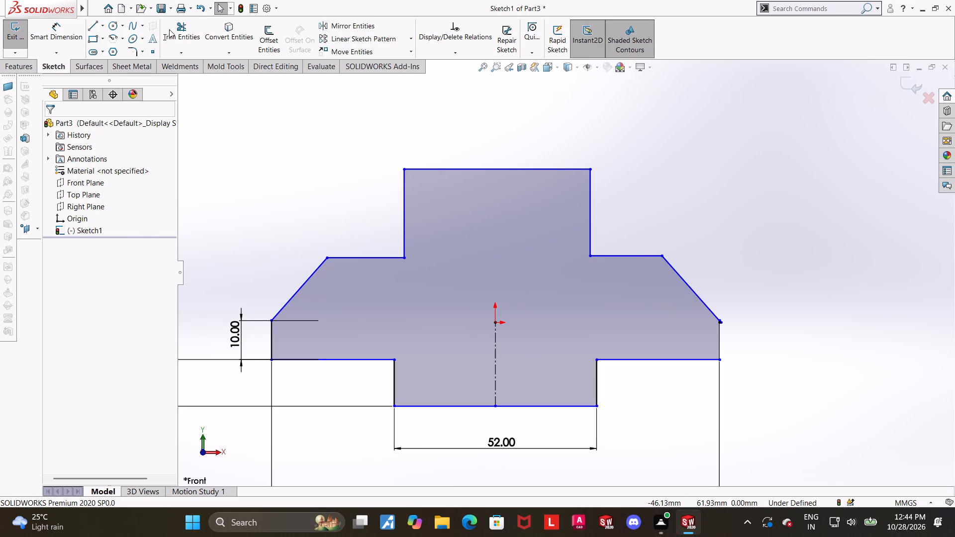
drag(171, 29, 176, 29)
drag(625, 208, 369, 196)
drag(451, 197, 453, 140)
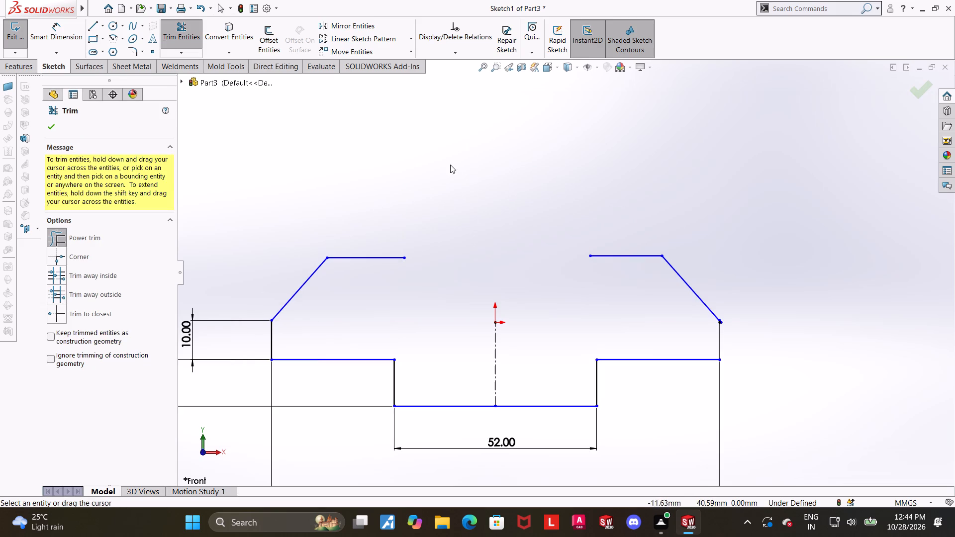
drag(415, 185, 372, 272)
drag(613, 213, 616, 270)
key(Escape)
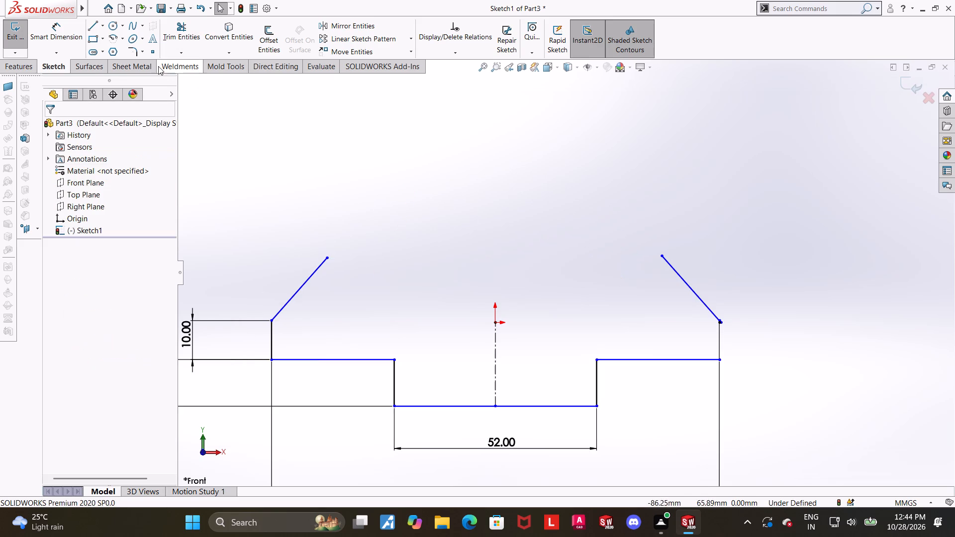
Move the free upper endpoints of both sloped lines upward and inward to make the slopes longer and steeper.
click(95, 22)
key(Escape)
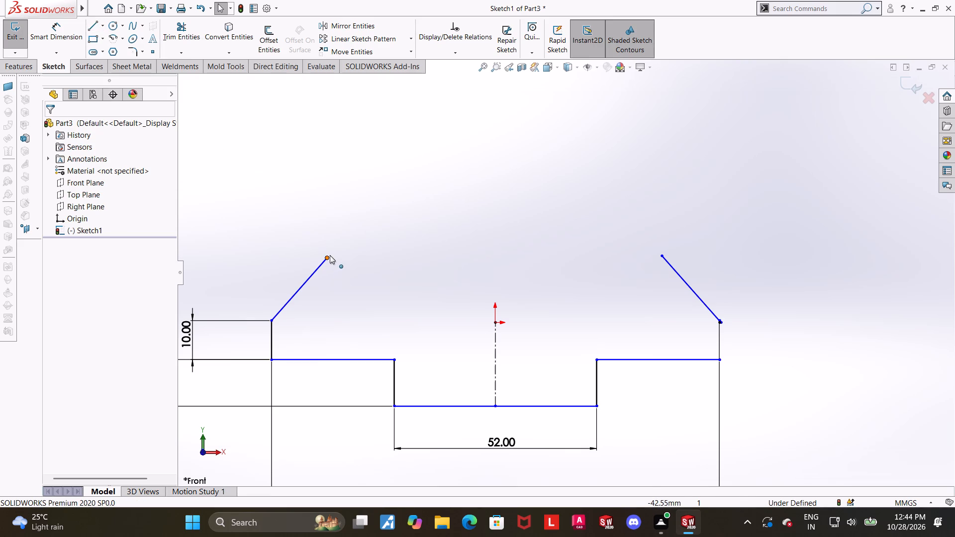
drag(329, 255, 367, 130)
click(453, 187)
drag(684, 245, 682, 244)
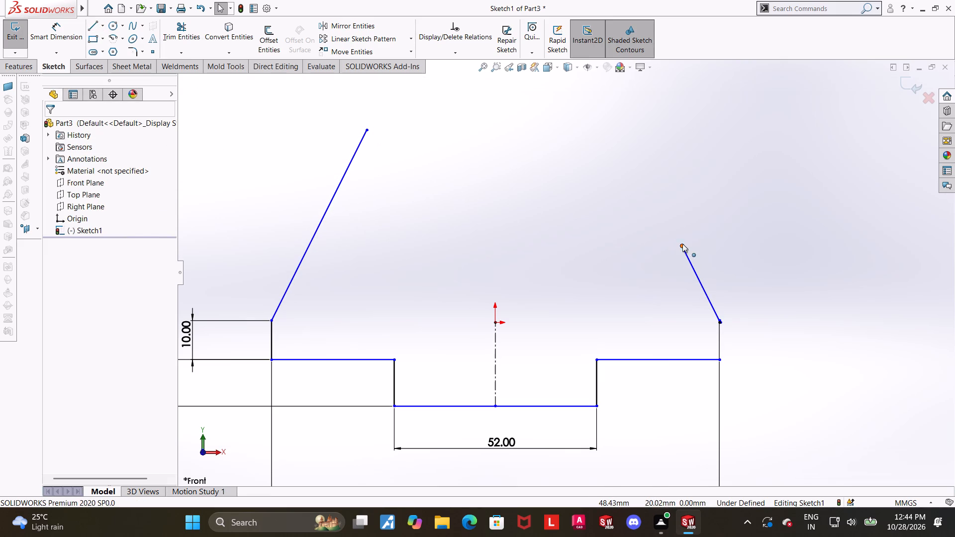
drag(682, 244, 634, 111)
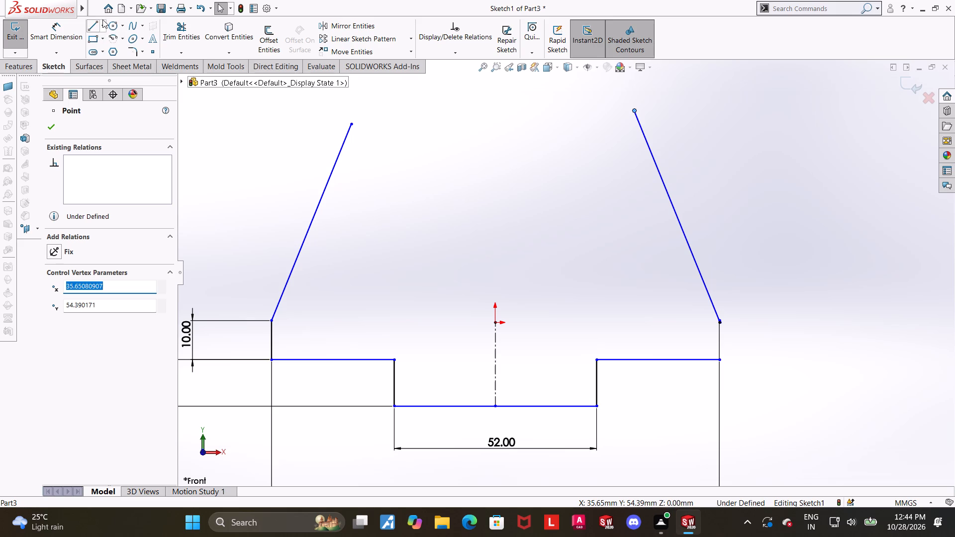
Draw a line about 73 mm long joining the upper endpoints of the two sloped lines to close the profile.
click(100, 19)
key(Escape)
click(92, 23)
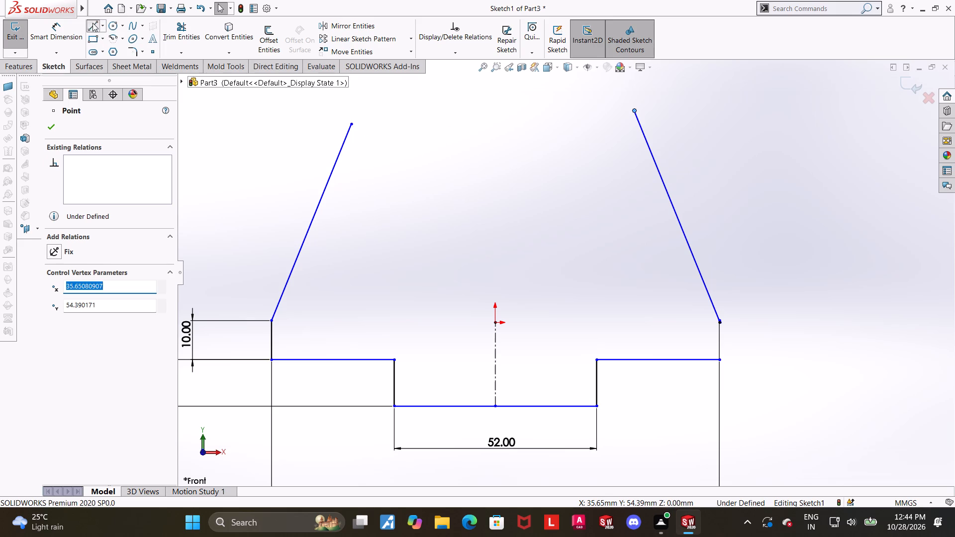
click(352, 122)
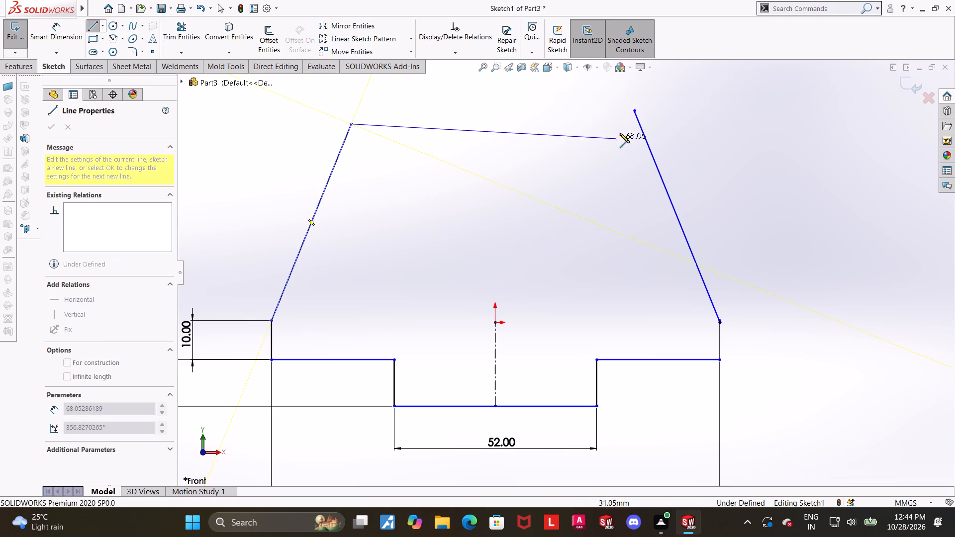
click(632, 111)
key(Escape)
Make the top line horizontal and align its midpoint vertically with the origin.
click(502, 119)
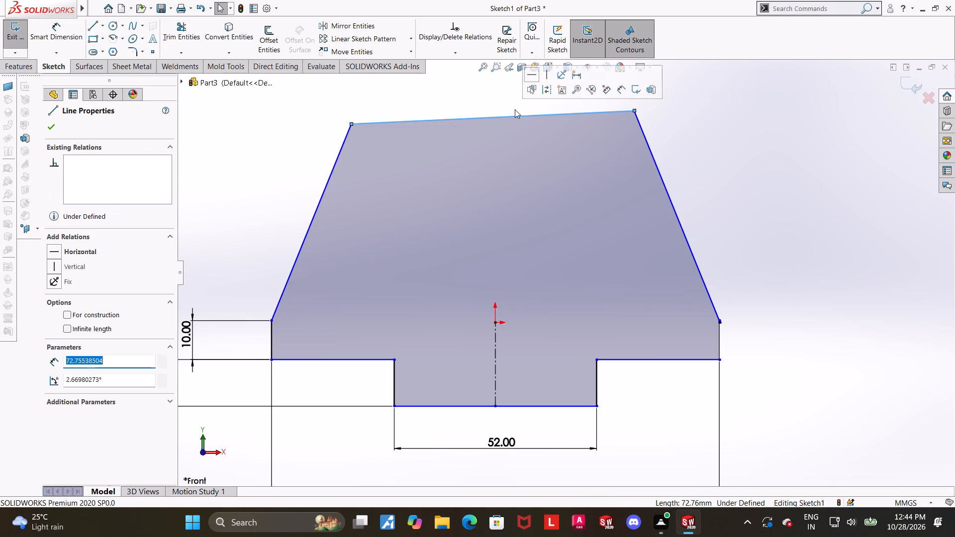
click(530, 76)
click(830, 222)
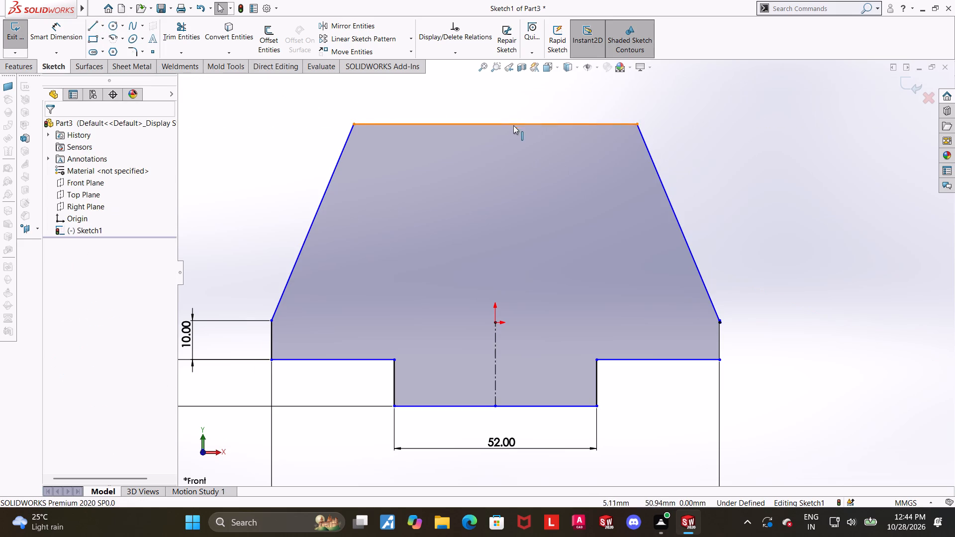
click(495, 123)
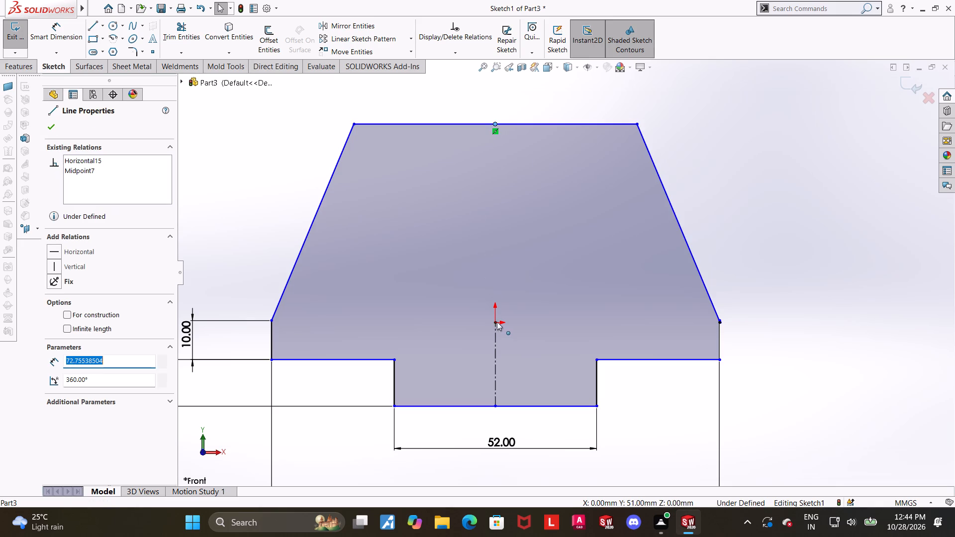
ctrl+click(498, 324)
click(54, 319)
click(881, 233)
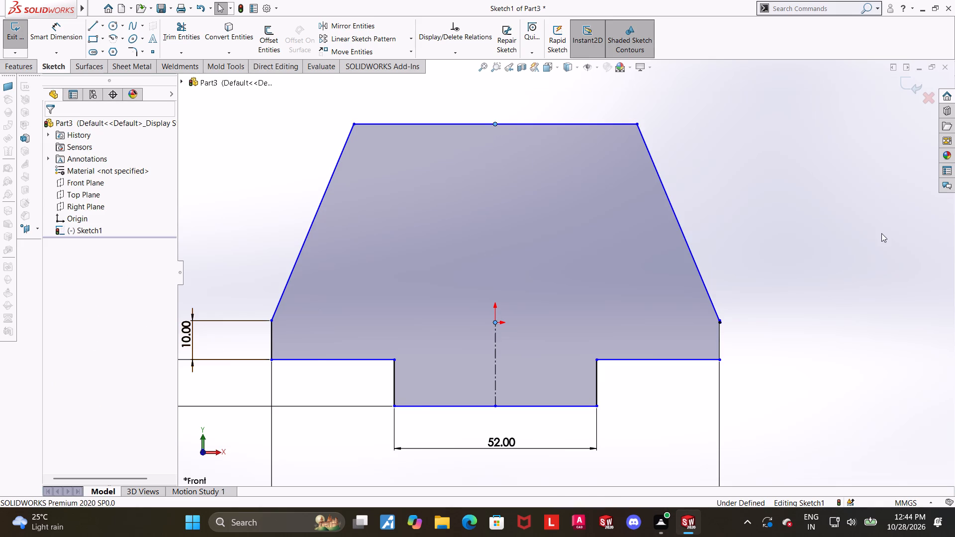
Trim away the short stray horizontal line sticking out of the right outer edge near its upper corner.
scroll(821, 245, up, 1)
scroll(655, 236, up, 1)
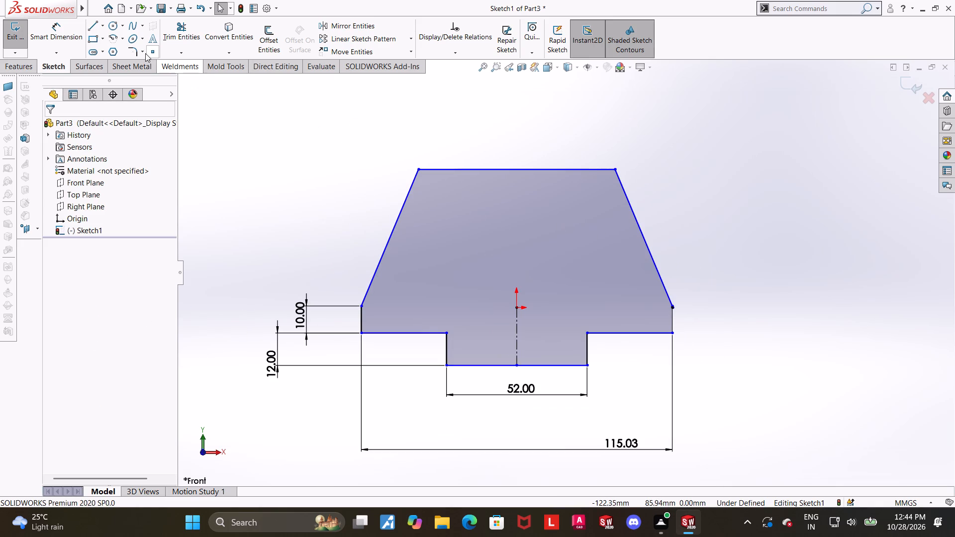
click(53, 26)
scroll(669, 294, down, 5)
key(Escape)
scroll(610, 306, down, 3)
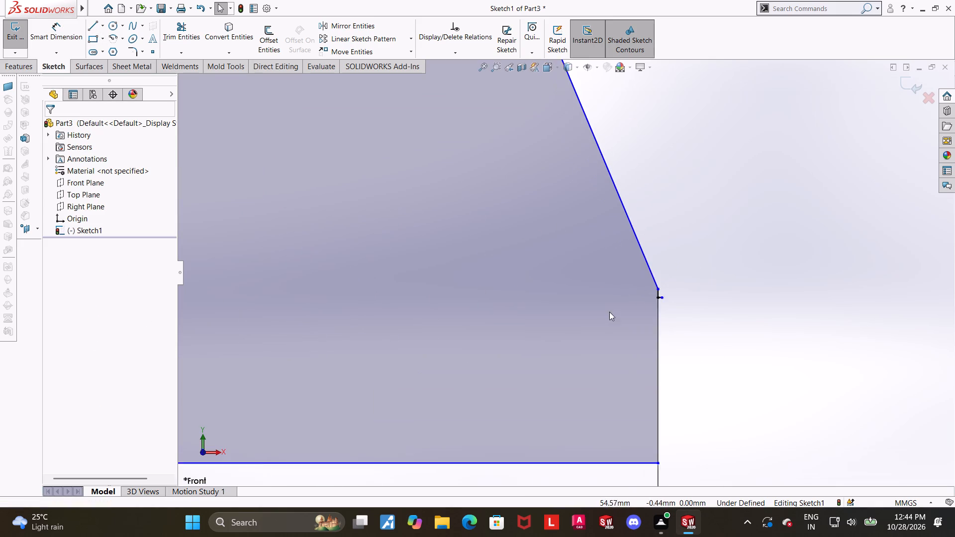
scroll(609, 312, down, 9)
click(203, 28)
key(Escape)
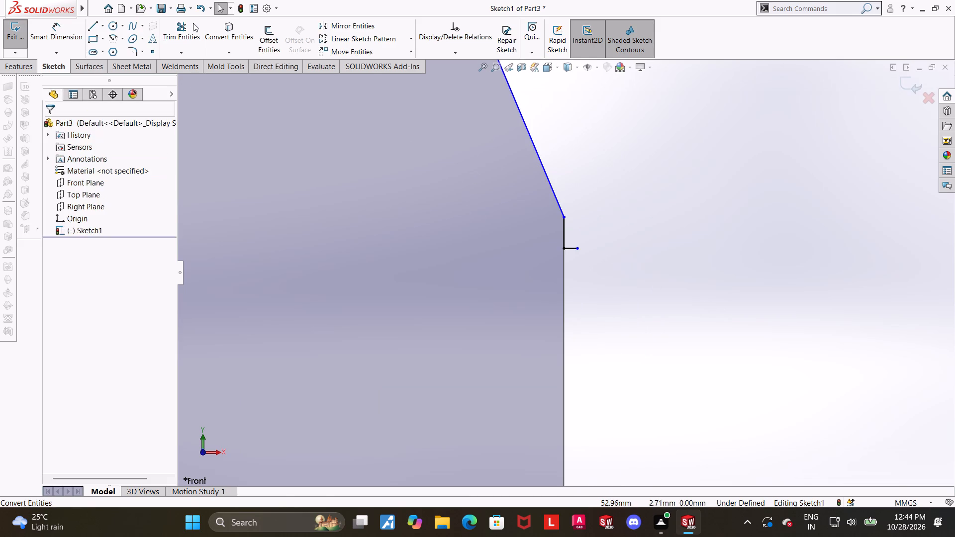
click(188, 23)
drag(576, 230, 574, 251)
scroll(578, 258, up, 5)
scroll(634, 333, up, 5)
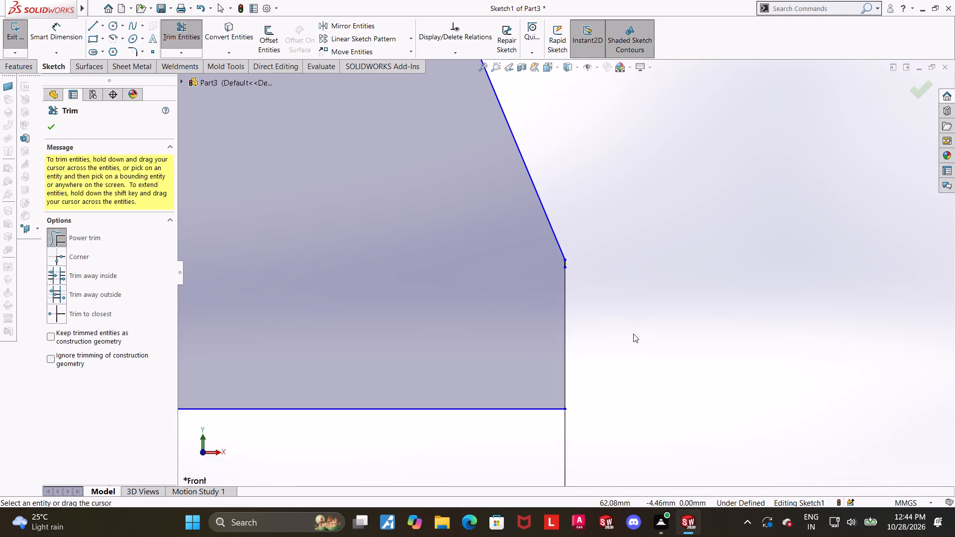
scroll(633, 334, up, 1)
click(618, 341)
key(Escape)
Merge the lower endpoint of the short vertical segment on the right outer edge with the lower corner point of that edge.
scroll(565, 276, down, 6)
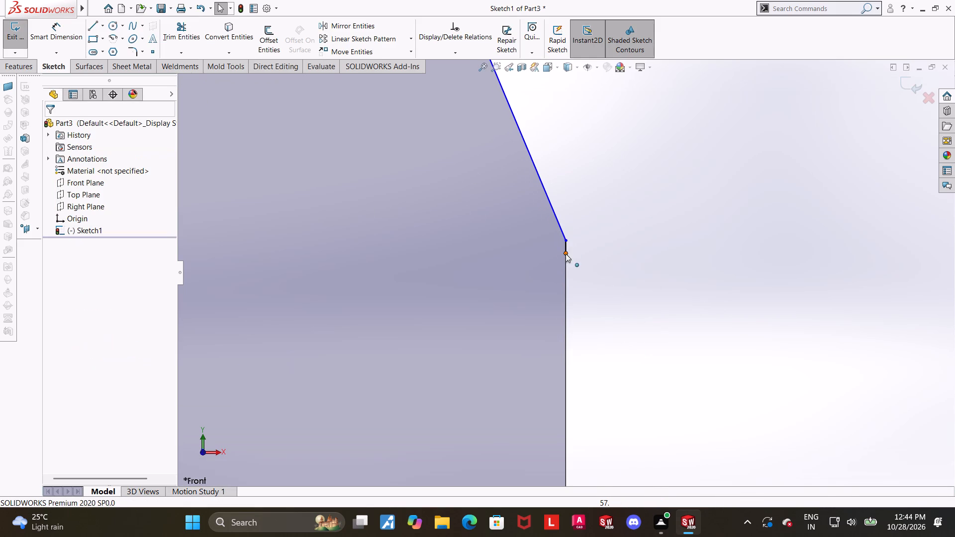
click(566, 254)
scroll(621, 288, up, 3)
ctrl+click(565, 406)
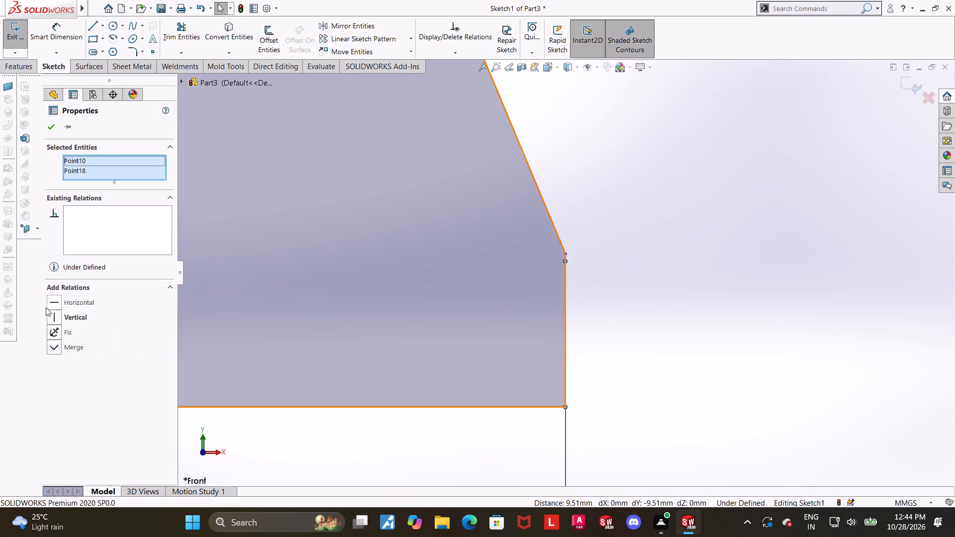
click(59, 347)
click(701, 345)
scroll(698, 344, up, 13)
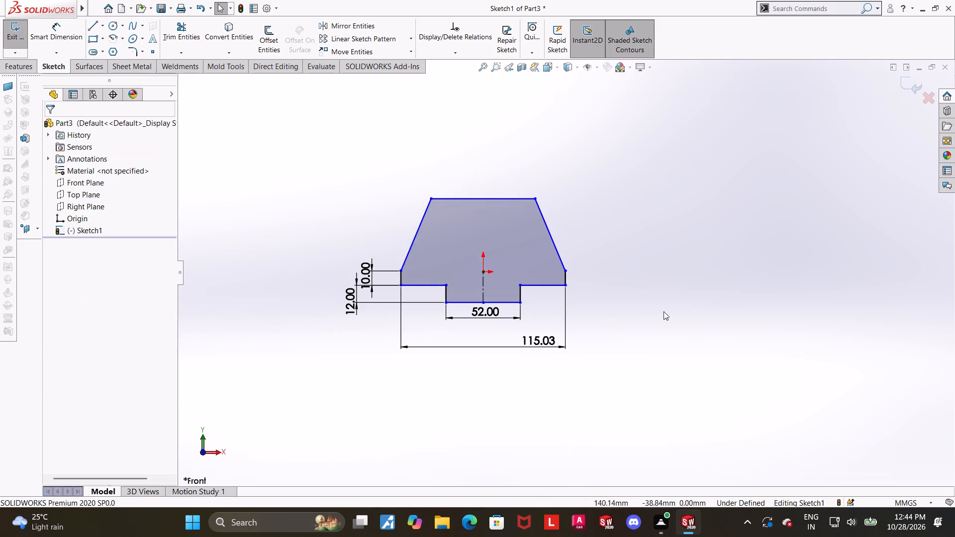
key(Escape)
Dimension the top horizontal line's length, setting it to 60 mm.
scroll(500, 252, down, 4)
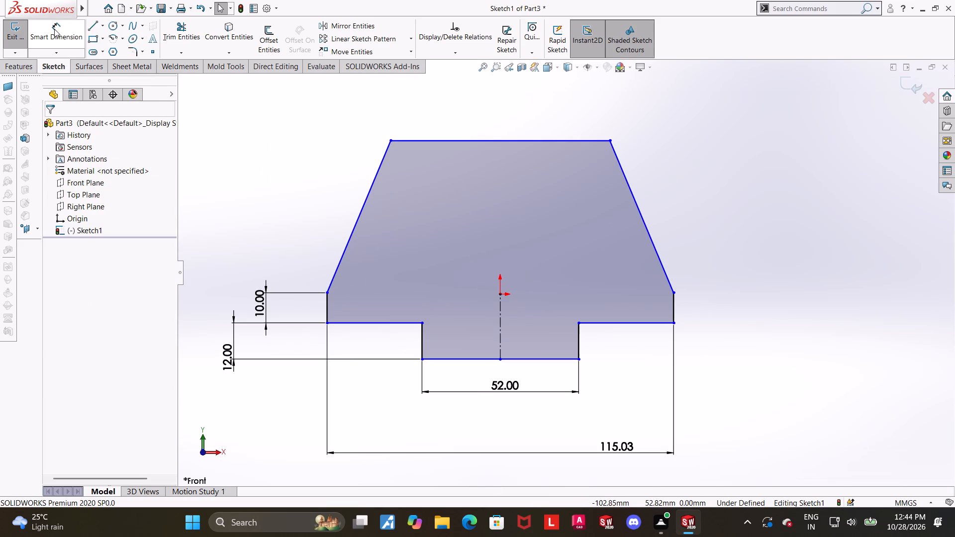
click(56, 32)
scroll(349, 154, up, 2)
scroll(588, 100, down, 1)
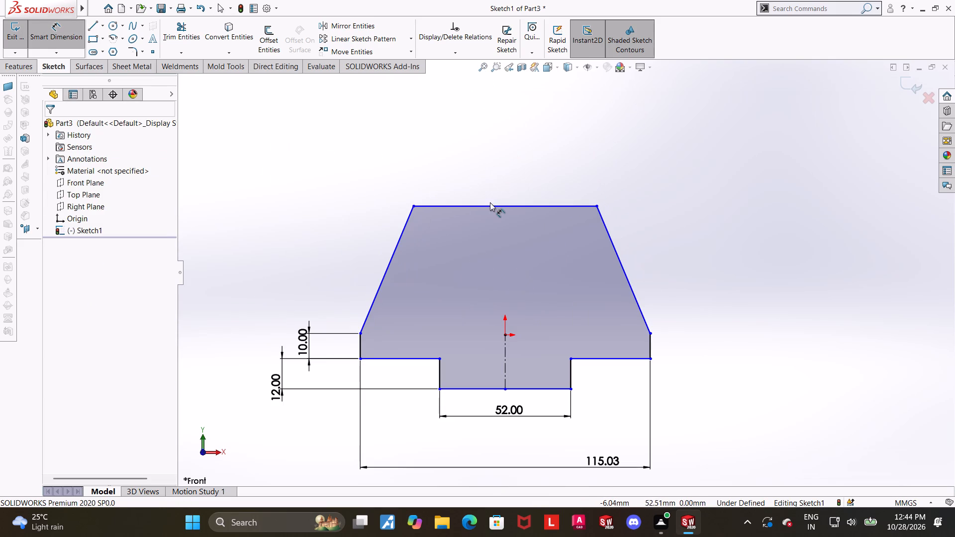
click(485, 206)
click(482, 178)
text(60)
key(Return)
key(Escape)
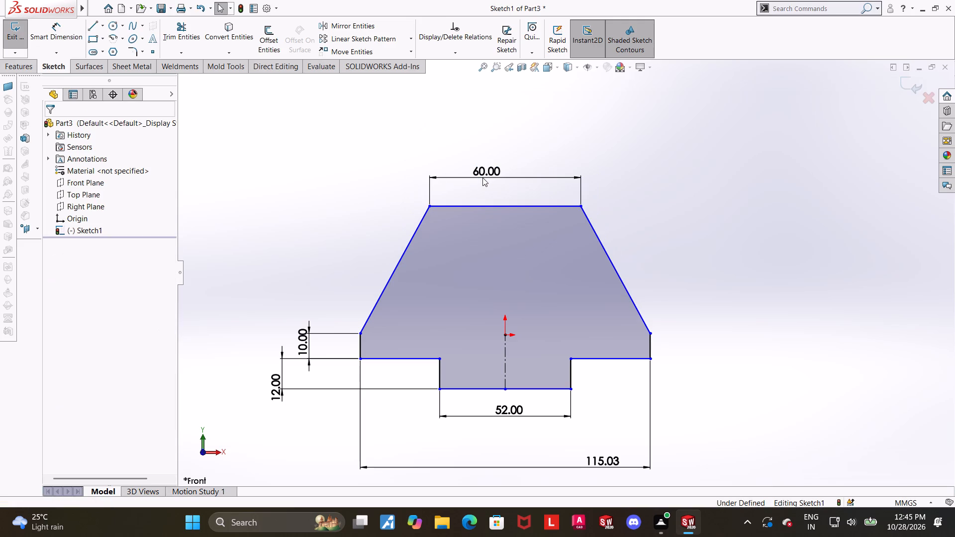
click(849, 213)
Set the overall width between the two outer vertical edges to 90 mm.
scroll(720, 243, up, 2)
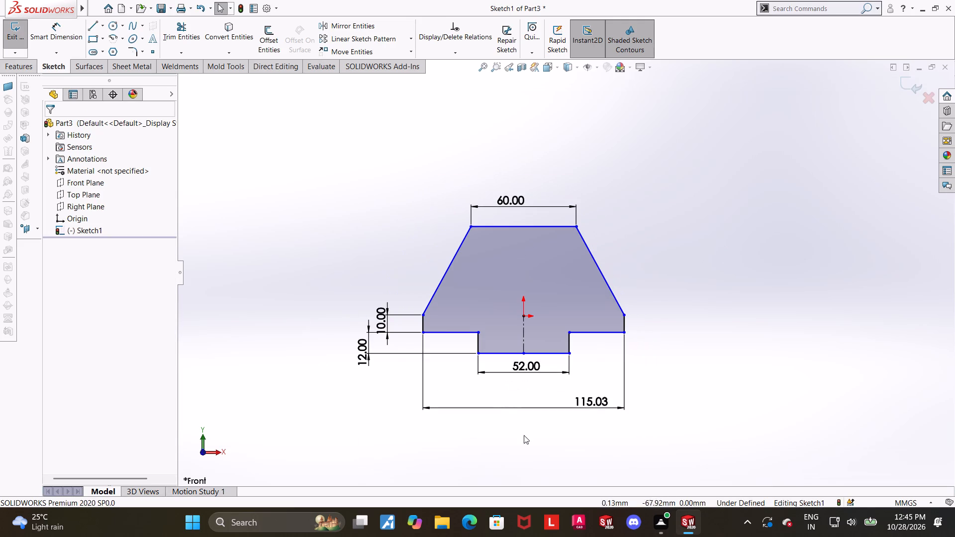
click(584, 409)
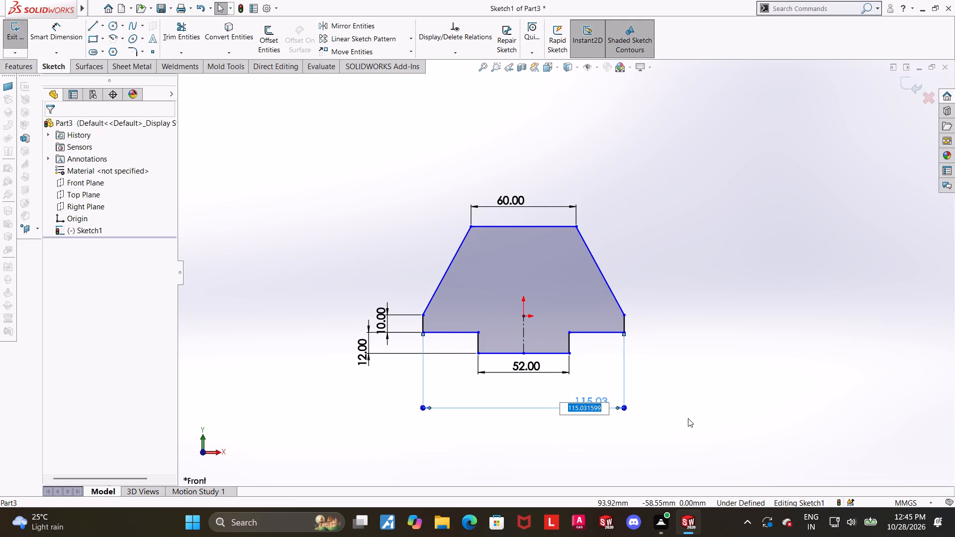
text(90)
key(Return)
key(Escape)
drag(788, 318, 785, 319)
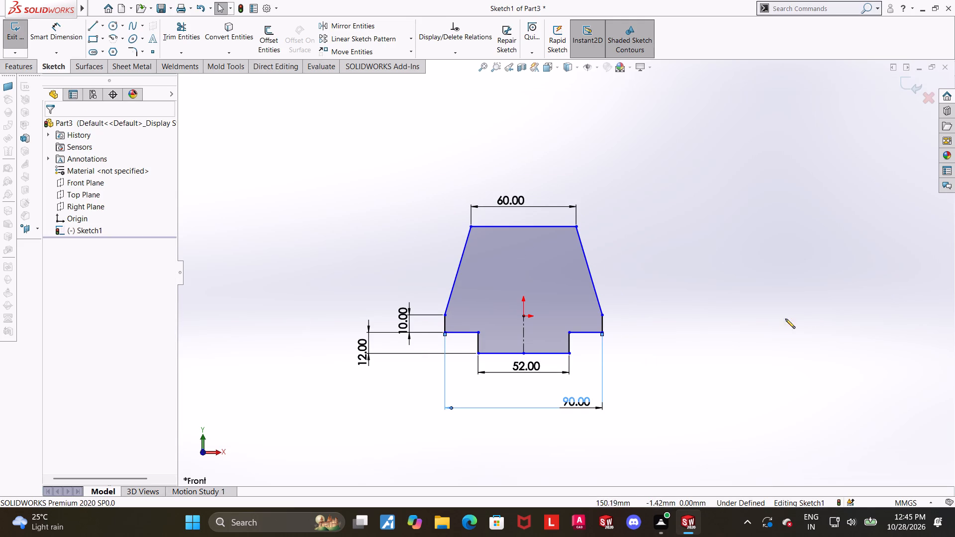
drag(785, 319, 776, 323)
scroll(529, 361, down, 2)
click(718, 342)
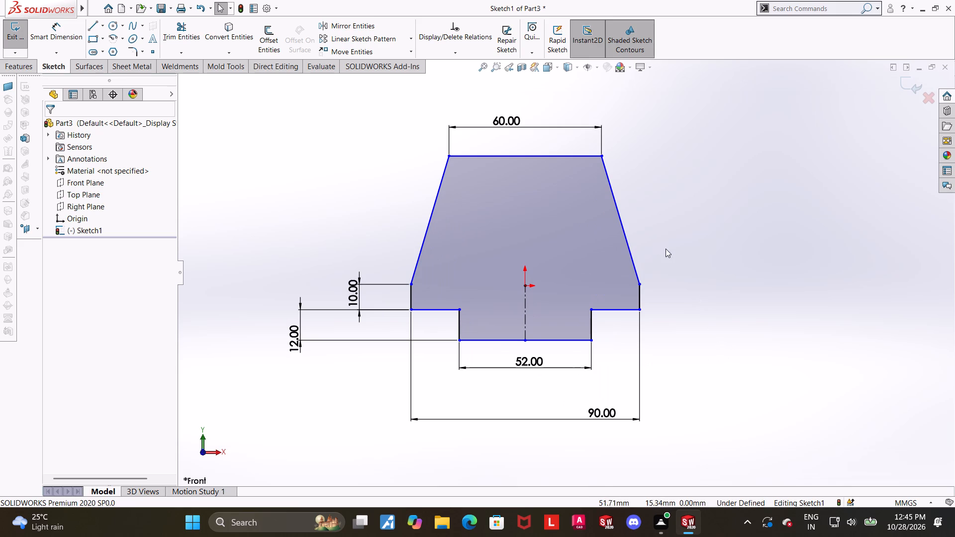
Dimension the overall height between the top line and the bottom line, setting it to 60 mm.
scroll(661, 254, down, 1)
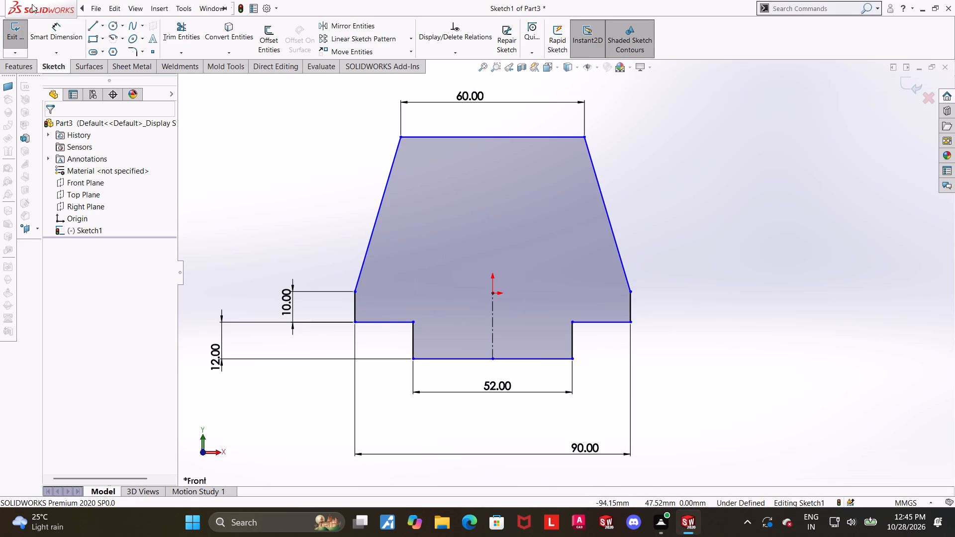
click(63, 29)
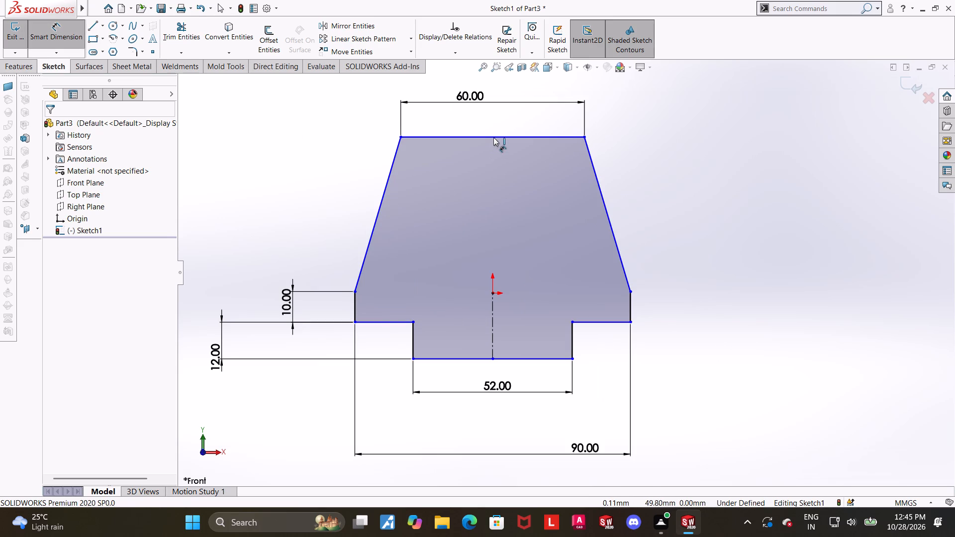
click(493, 136)
click(532, 360)
click(763, 286)
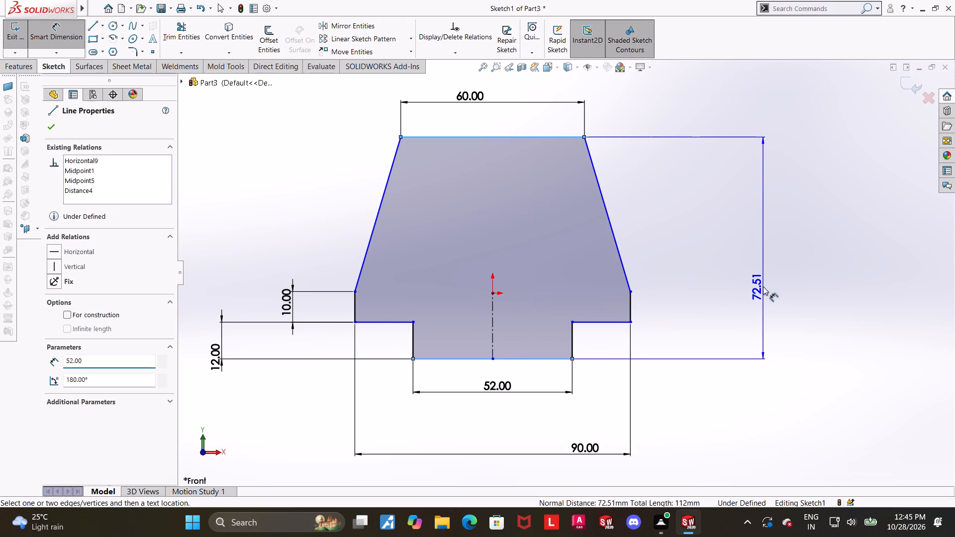
text(60)
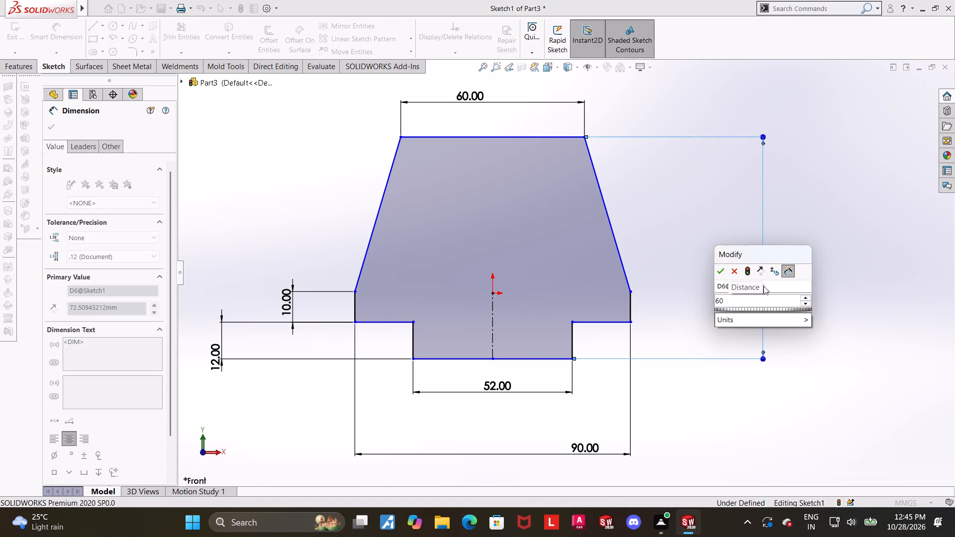
key(Return)
key(Escape)
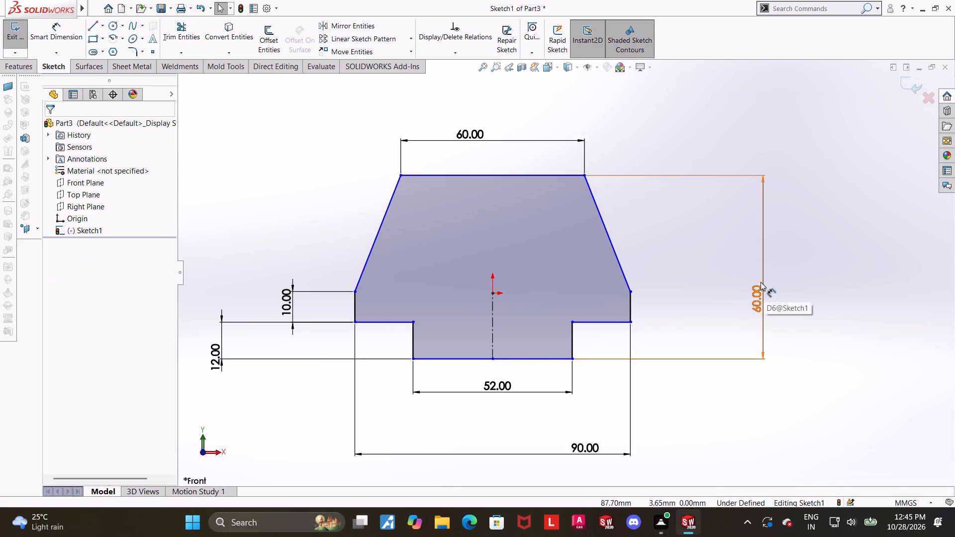
click(776, 325)
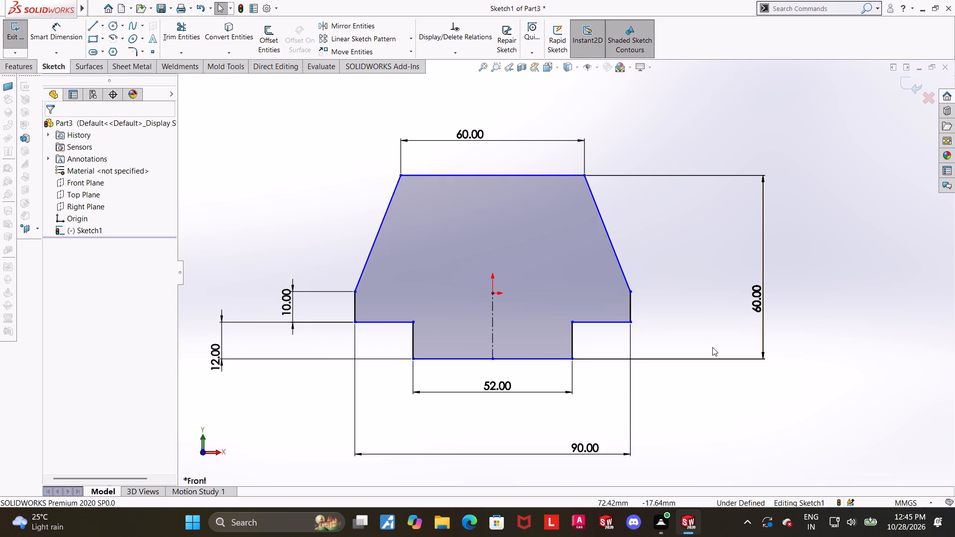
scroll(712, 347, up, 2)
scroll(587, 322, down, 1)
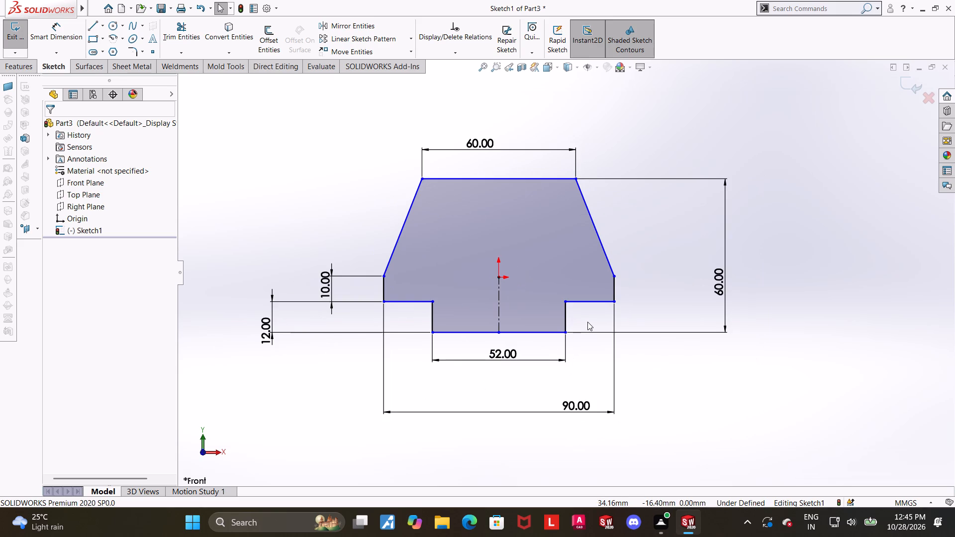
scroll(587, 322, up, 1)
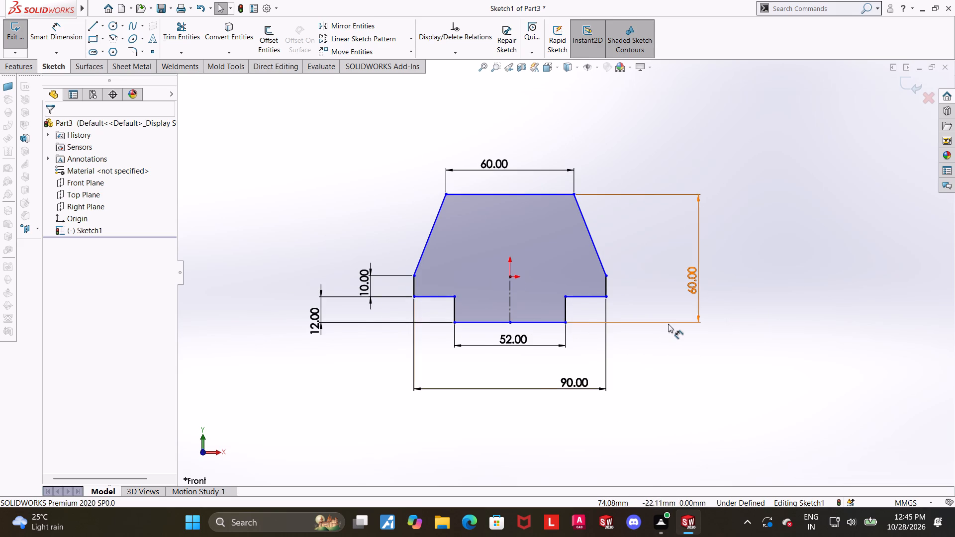
Examine the dimensioned profile to find what is still left undefined in the sketch.
scroll(668, 324, down, 1)
scroll(668, 324, up, 1)
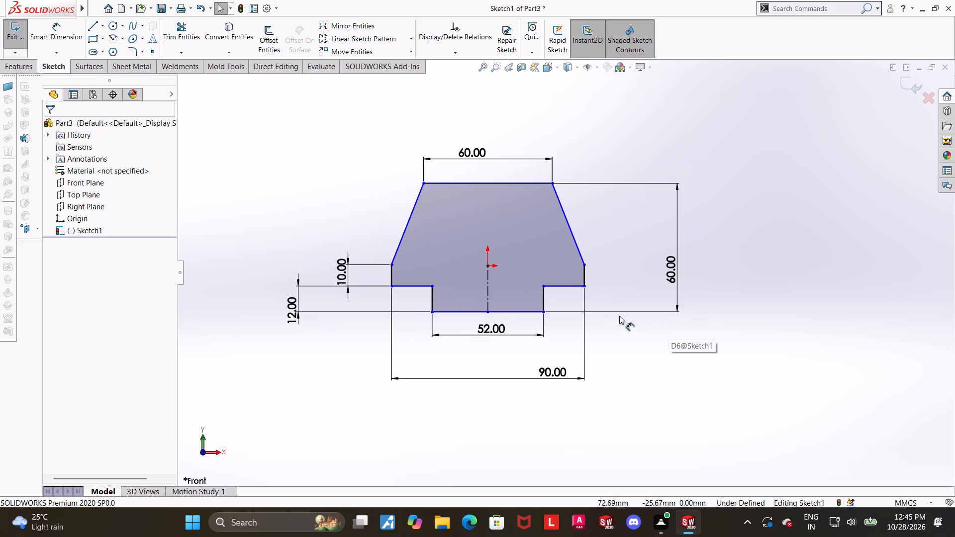
scroll(563, 275, down, 2)
scroll(787, 365, up, 1)
key(Escape)
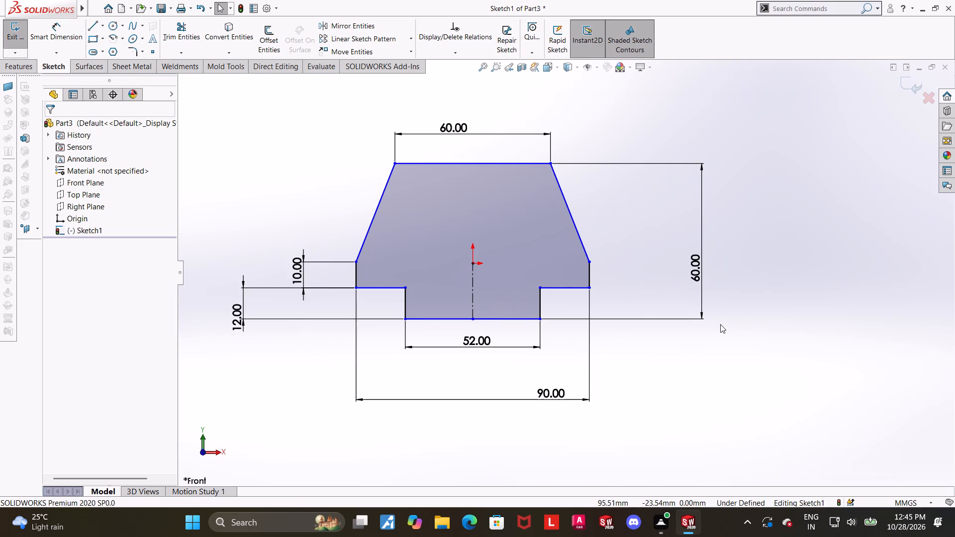
scroll(720, 324, up, 1)
scroll(534, 264, down, 1)
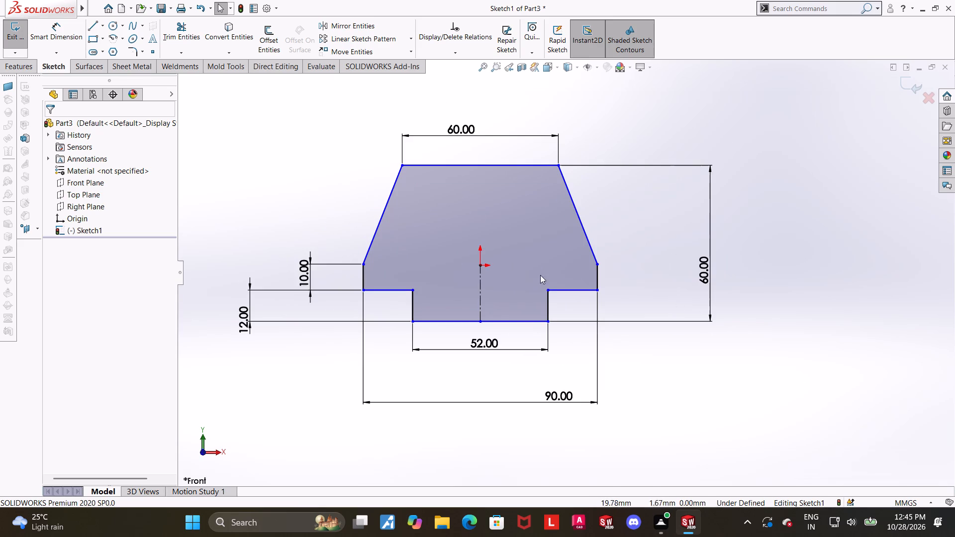
scroll(544, 258, down, 1)
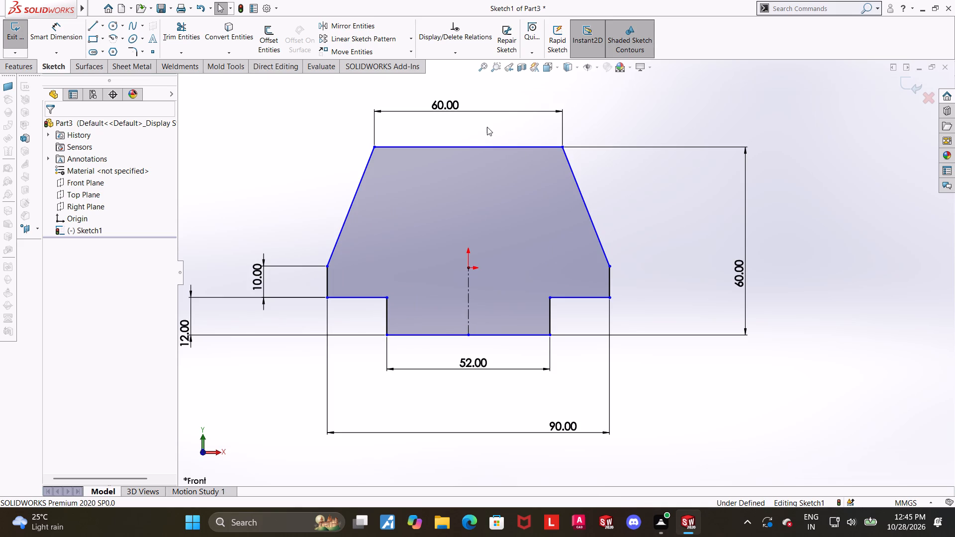
scroll(473, 127, up, 1)
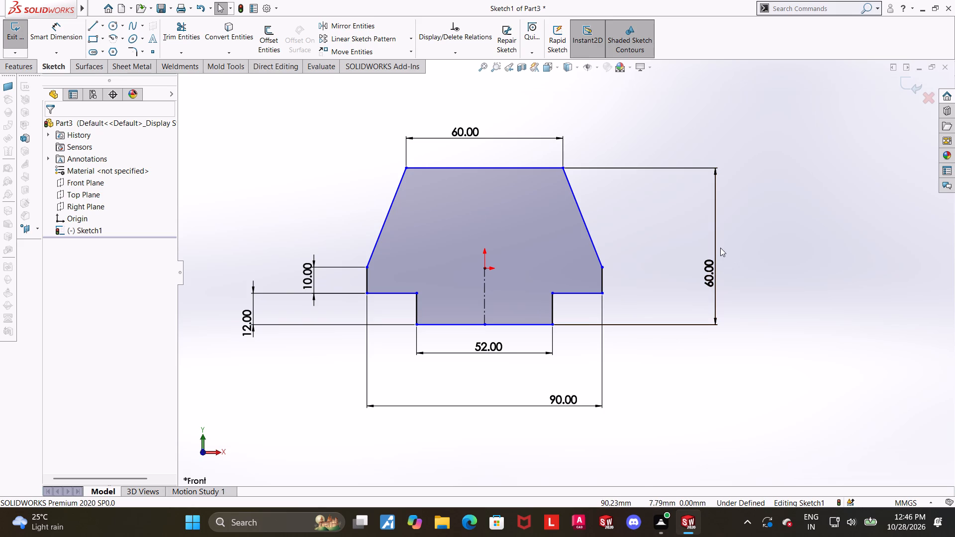
scroll(720, 248, up, 1)
scroll(694, 260, down, 1)
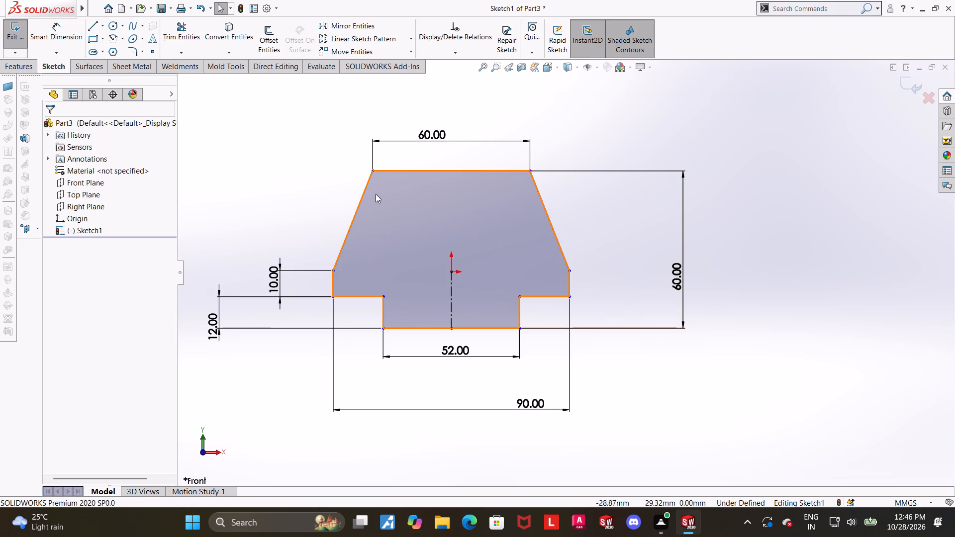
scroll(534, 219, up, 2)
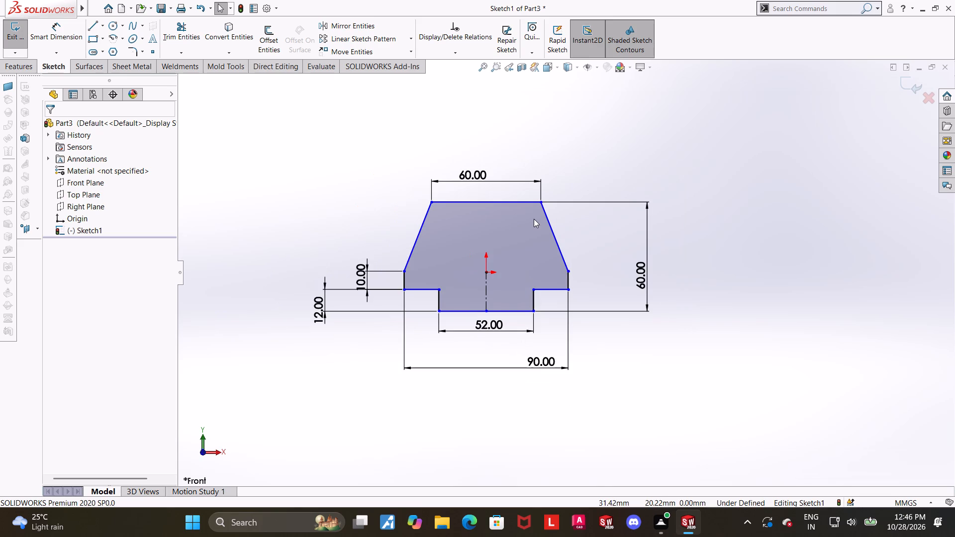
scroll(510, 217, down, 2)
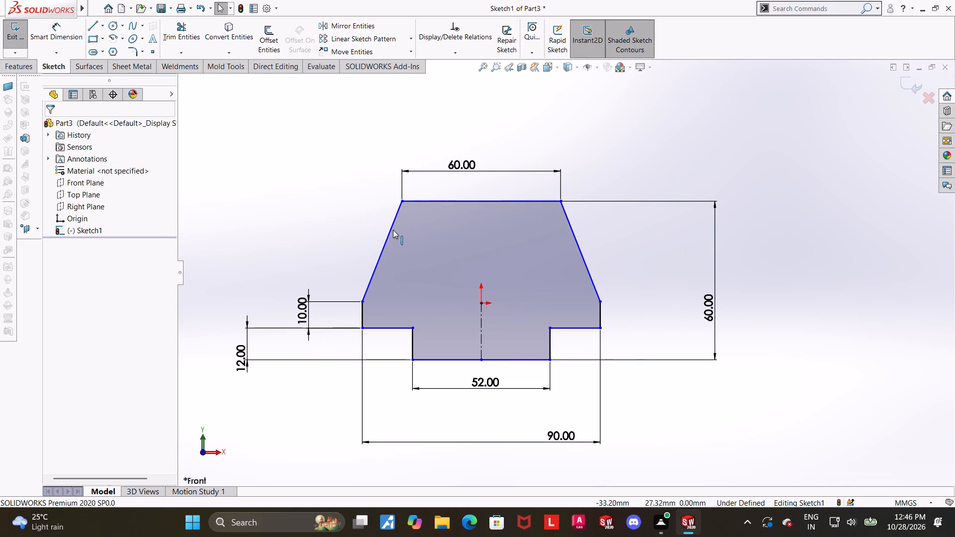
Apply a Symmetric relation to the two short outer vertical edges about the vertical centerline.
click(728, 408)
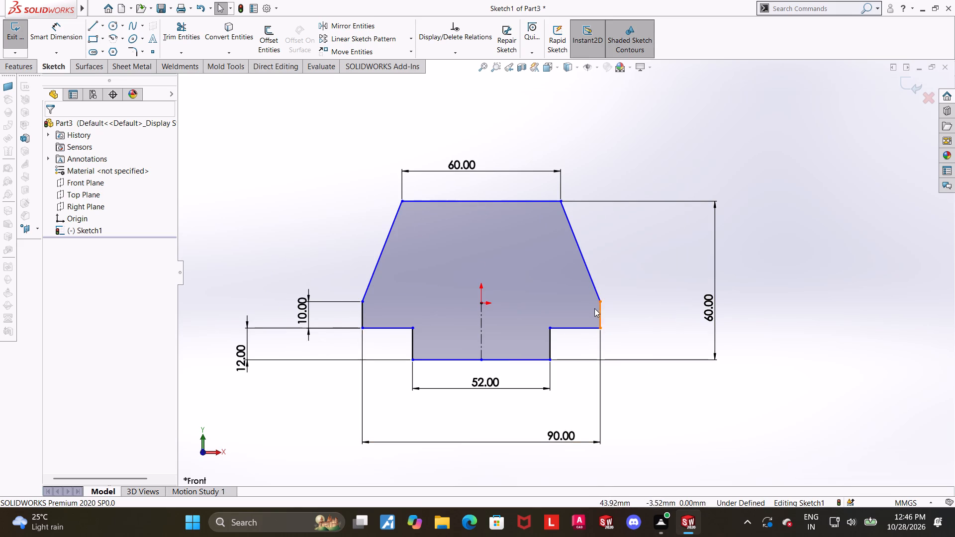
ctrl+click(602, 318)
ctrl+click(362, 318)
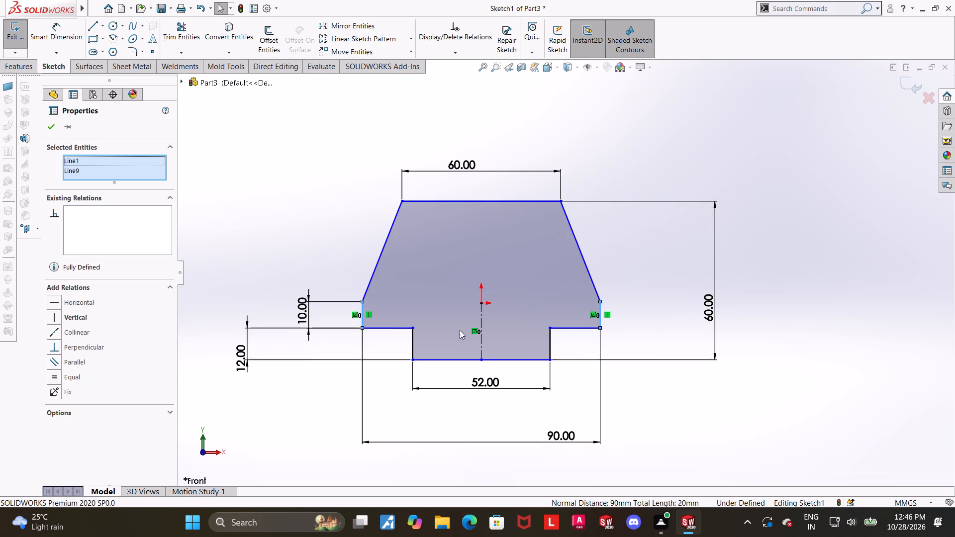
ctrl+click(484, 333)
click(55, 383)
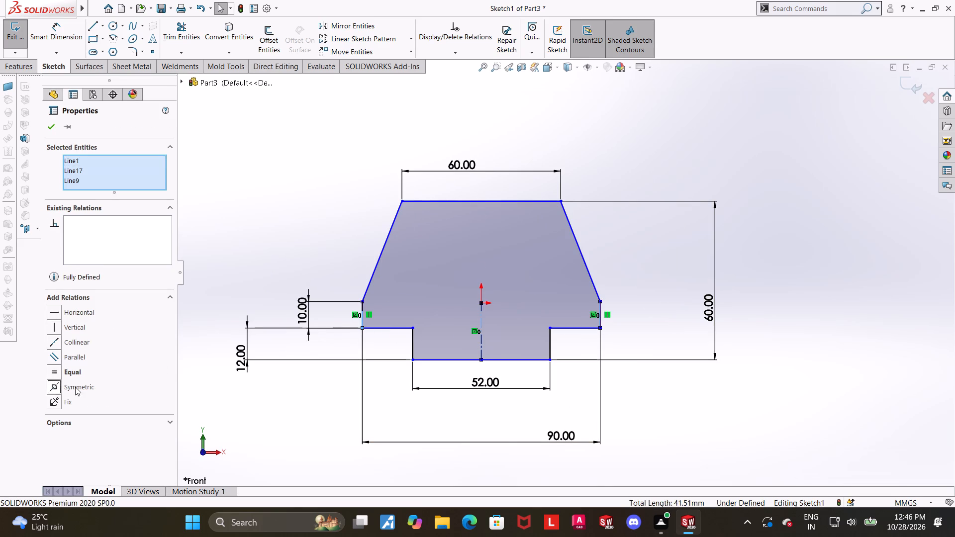
click(792, 426)
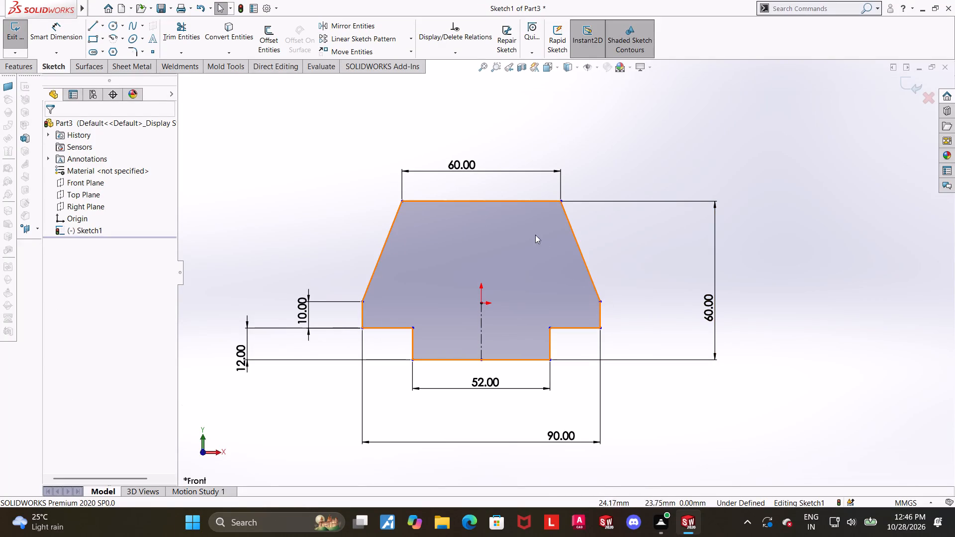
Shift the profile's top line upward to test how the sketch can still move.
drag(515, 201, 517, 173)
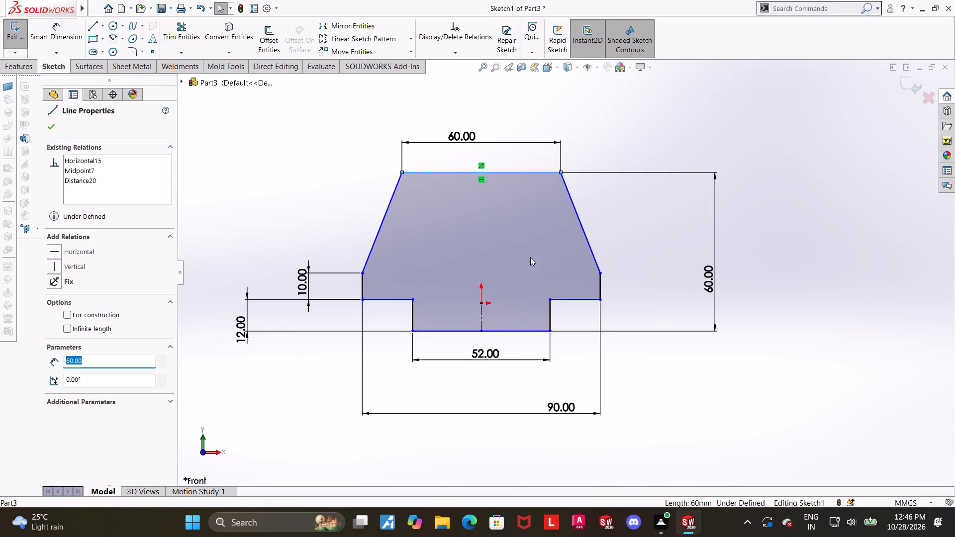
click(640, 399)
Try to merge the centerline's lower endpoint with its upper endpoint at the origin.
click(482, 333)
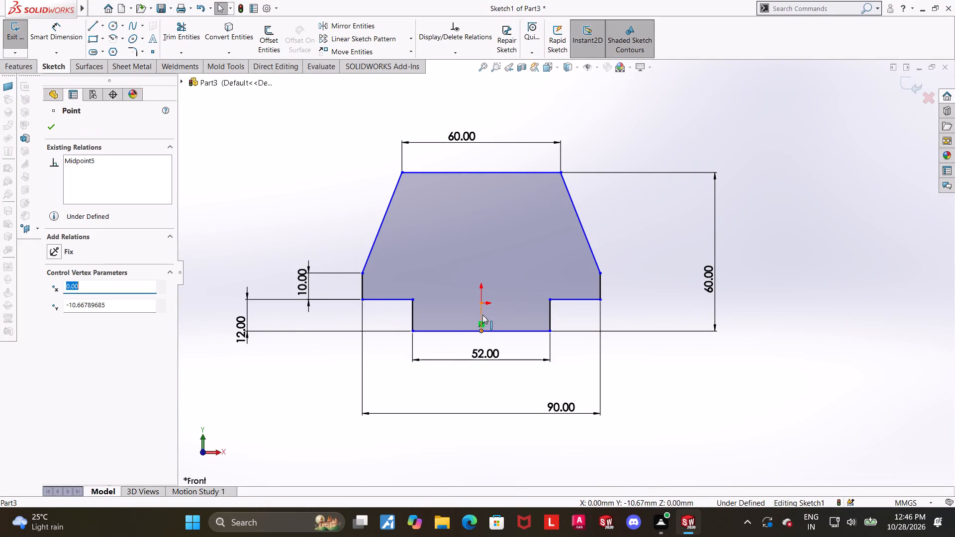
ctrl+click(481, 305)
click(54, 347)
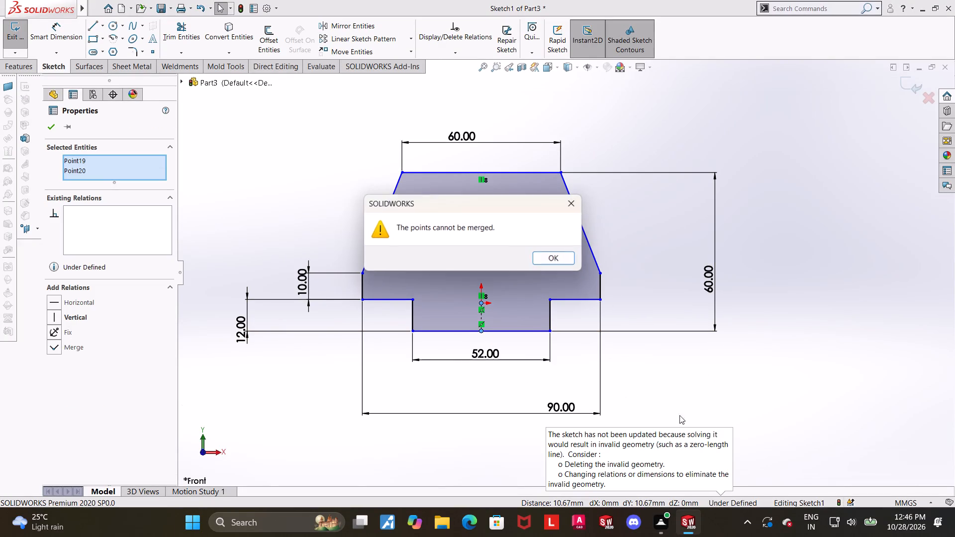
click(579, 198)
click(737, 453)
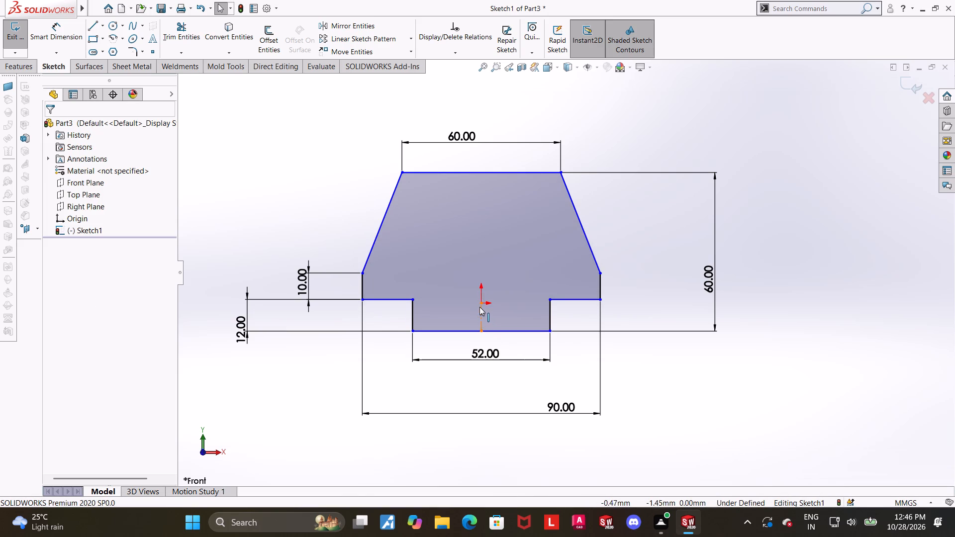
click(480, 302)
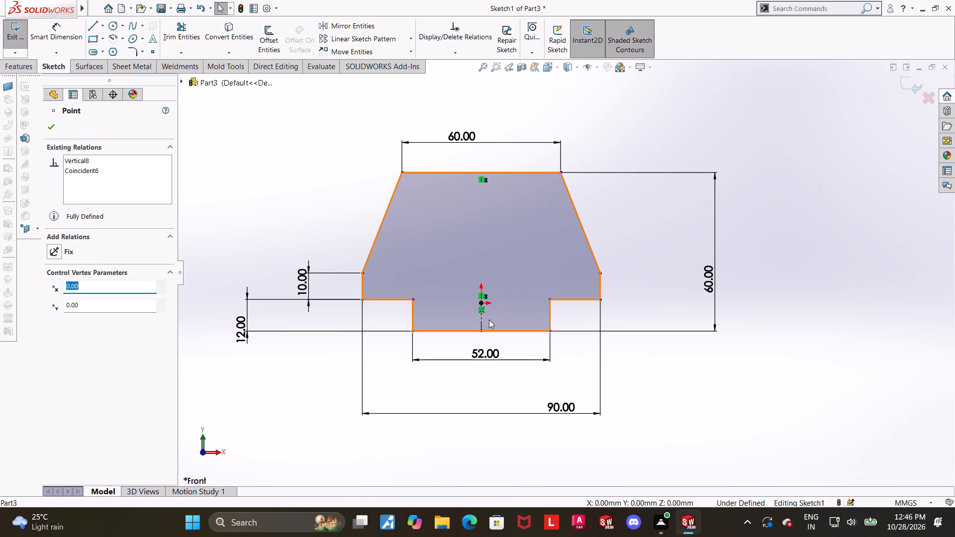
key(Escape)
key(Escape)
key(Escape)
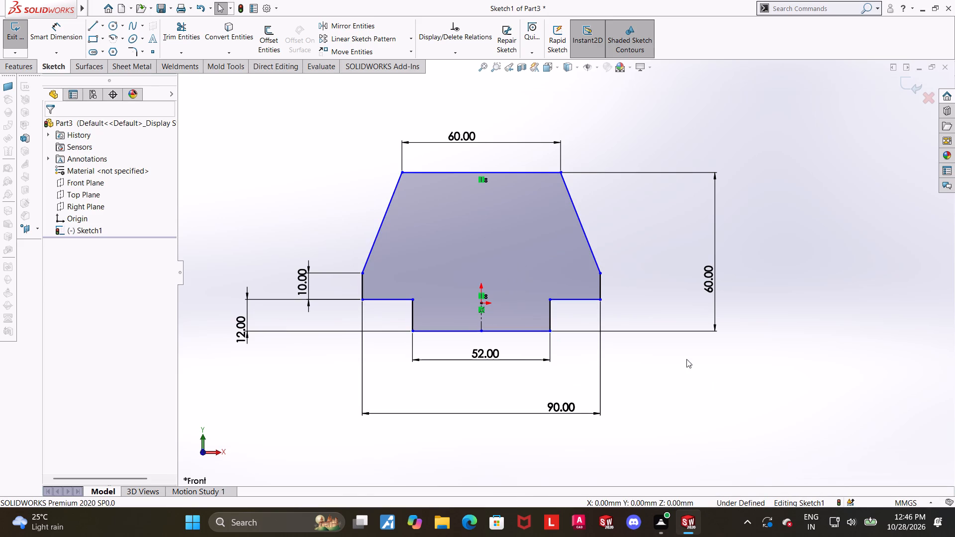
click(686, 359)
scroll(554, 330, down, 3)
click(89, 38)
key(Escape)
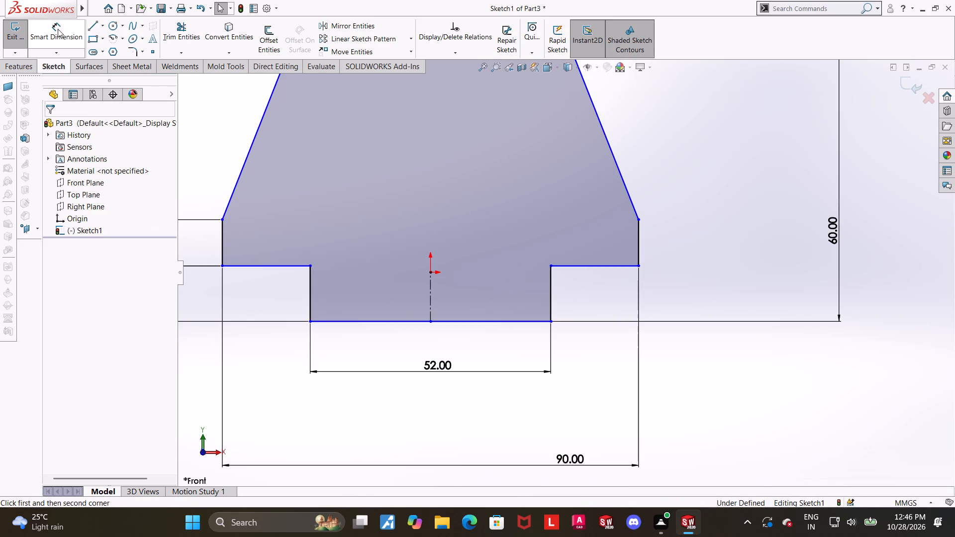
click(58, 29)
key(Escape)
Add a Horizontal relation between the inner corner of the right-hand step and the centerline's endpoint at the origin.
ctrl+click(550, 266)
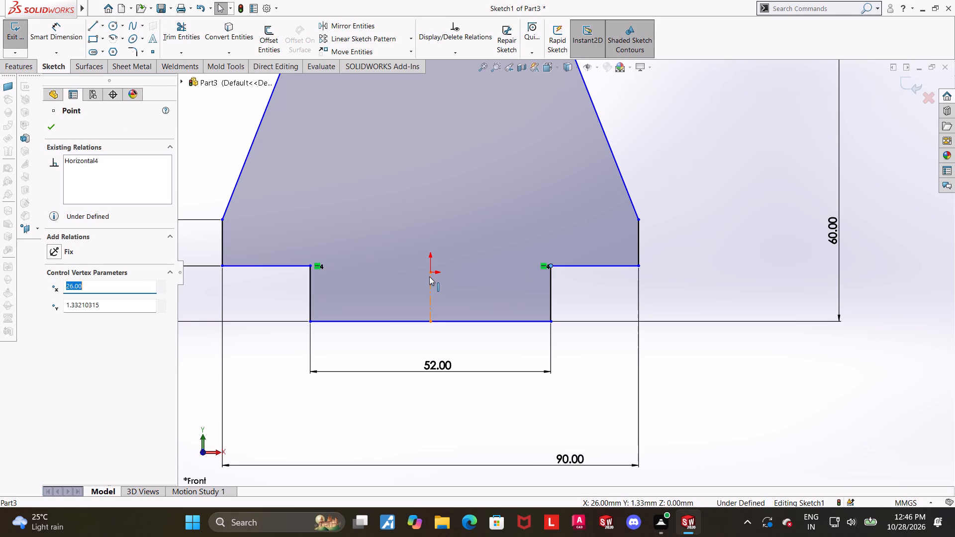
ctrl+click(429, 272)
click(58, 298)
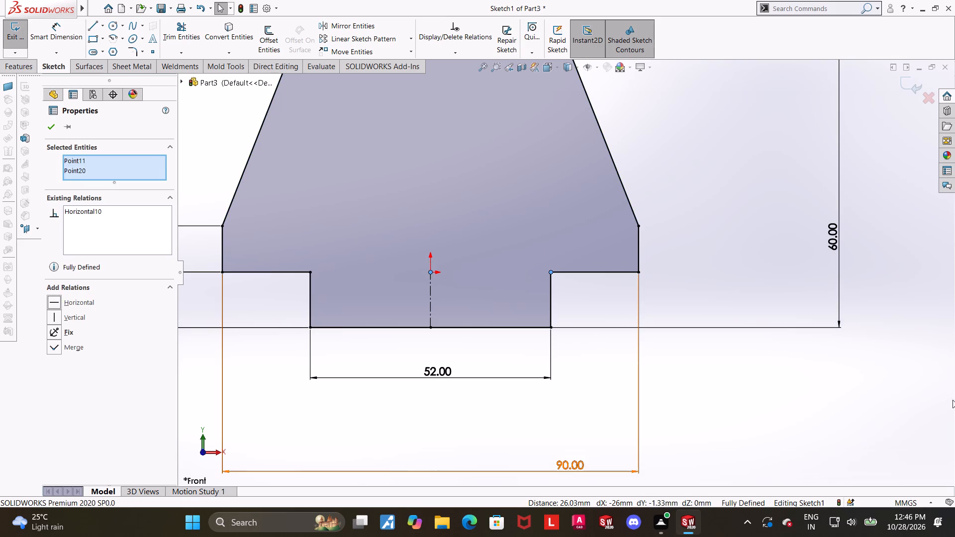
scroll(909, 392, up, 4)
click(769, 343)
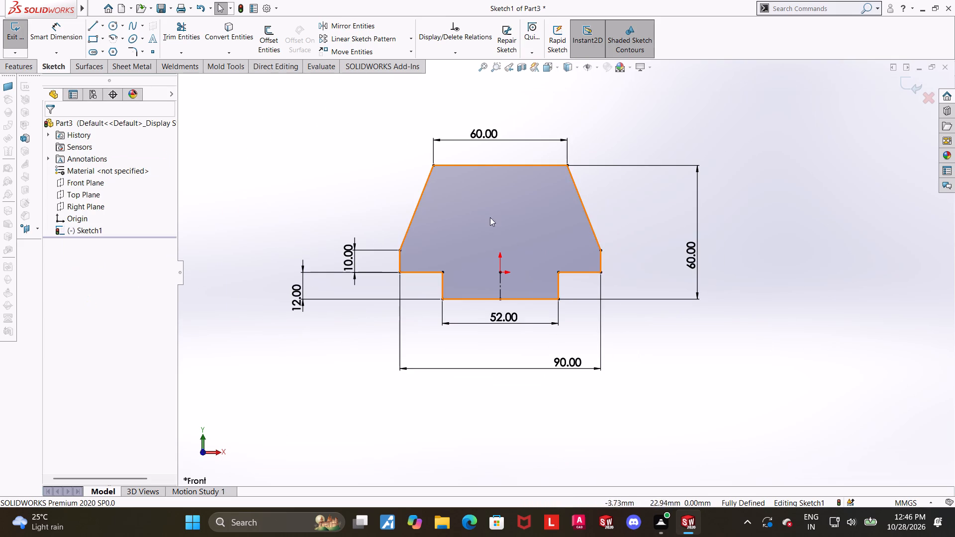
scroll(458, 208, down, 1)
click(764, 380)
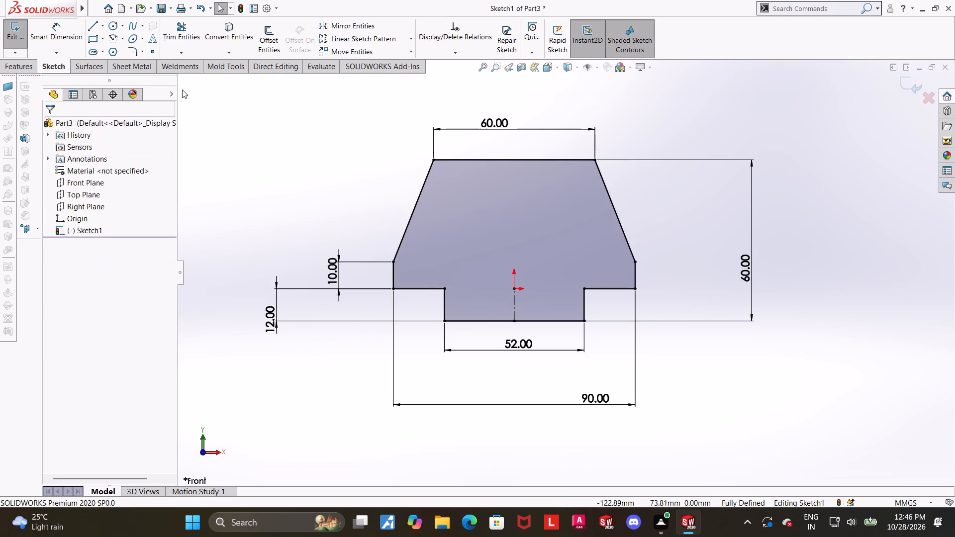
Check with Smart Dimension the distances from the centerline to the lower-left vertical edge, the left outer edge and the top-left corner.
click(65, 31)
click(446, 302)
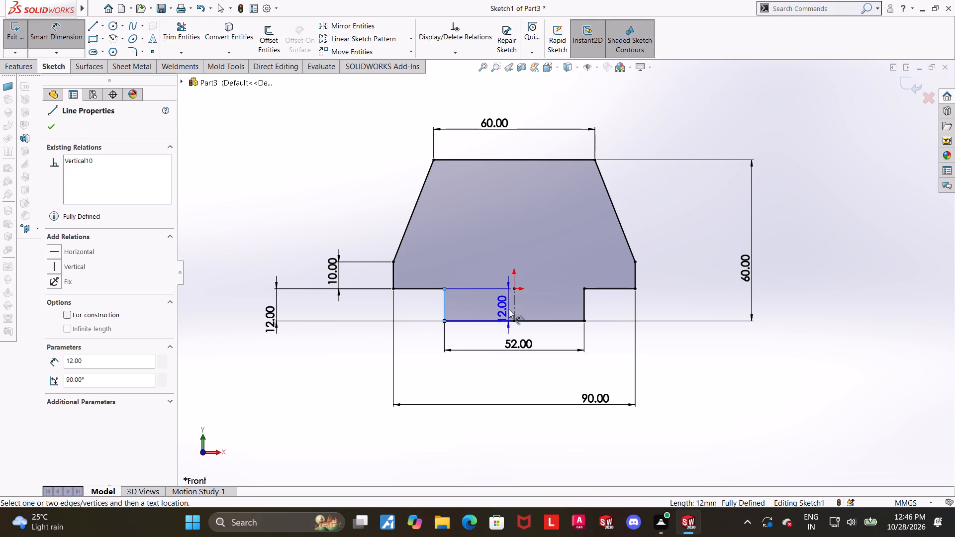
click(512, 309)
key(Escape)
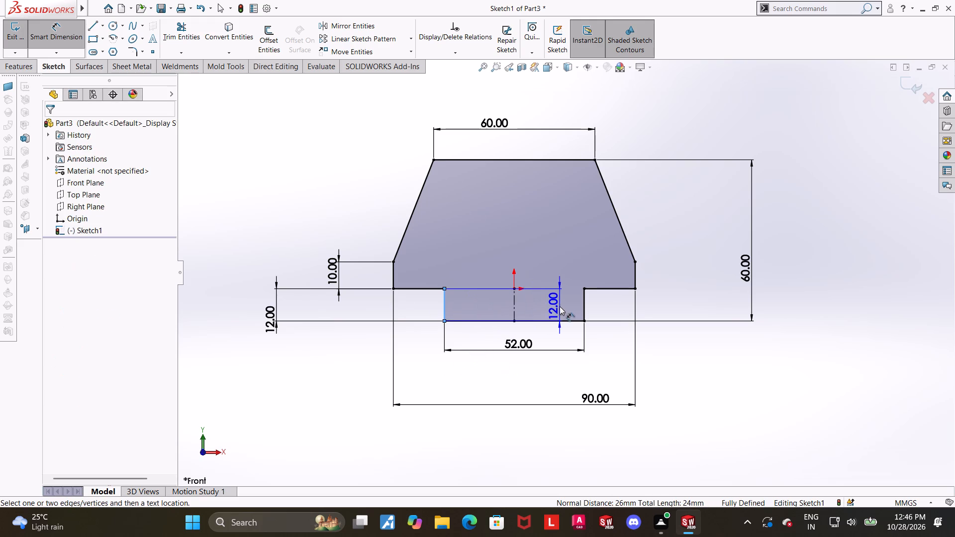
key(Escape)
click(393, 272)
click(514, 306)
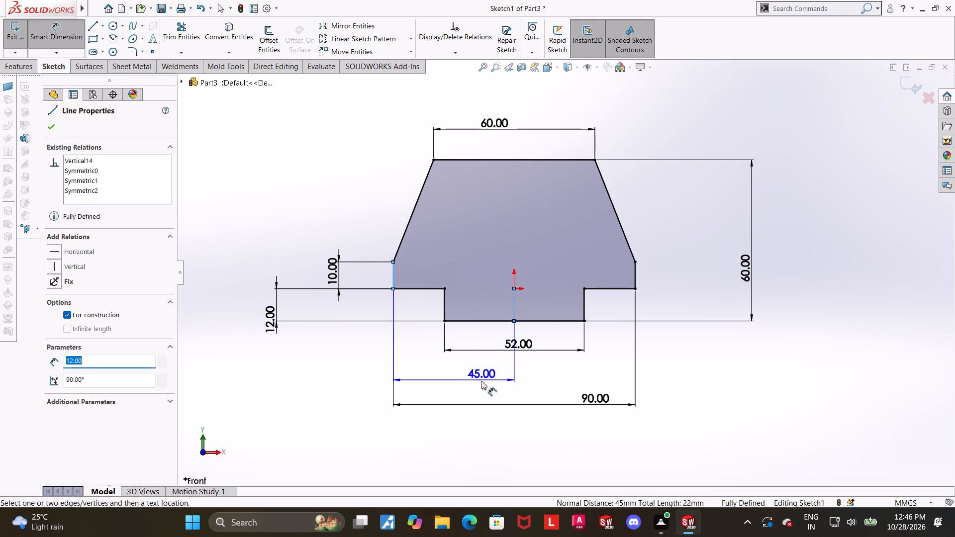
key(Escape)
key(Escape)
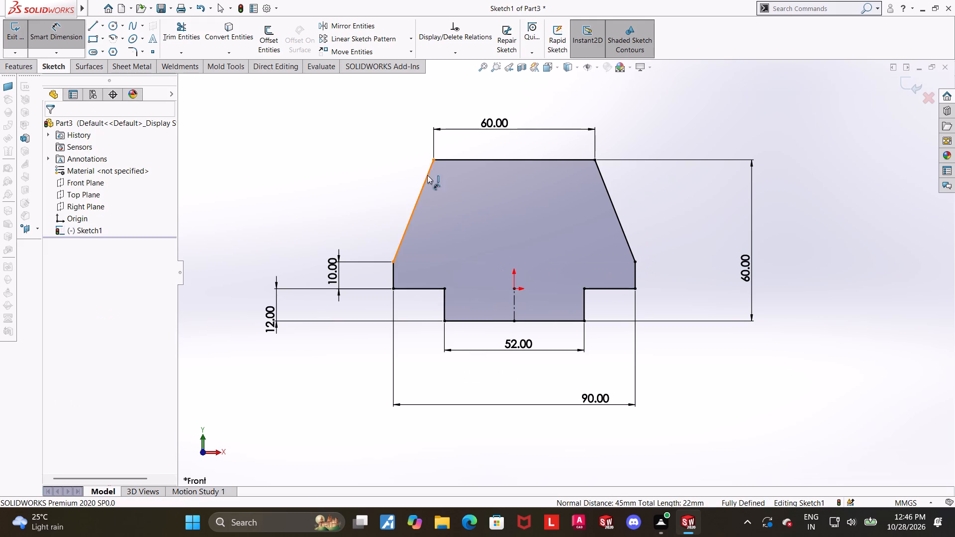
click(434, 161)
click(513, 312)
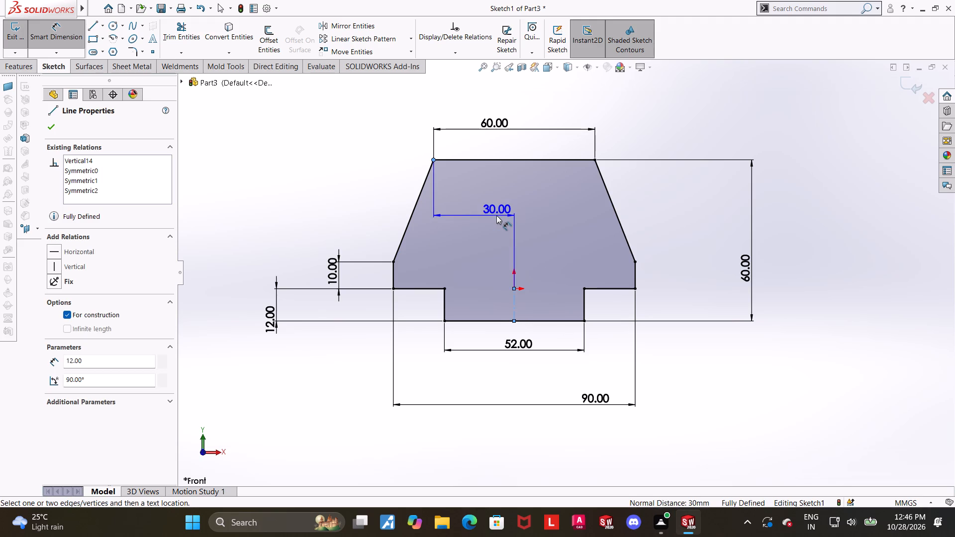
key(Escape)
key(Escape)
Exit the sketch, keeping the profile.
click(902, 82)
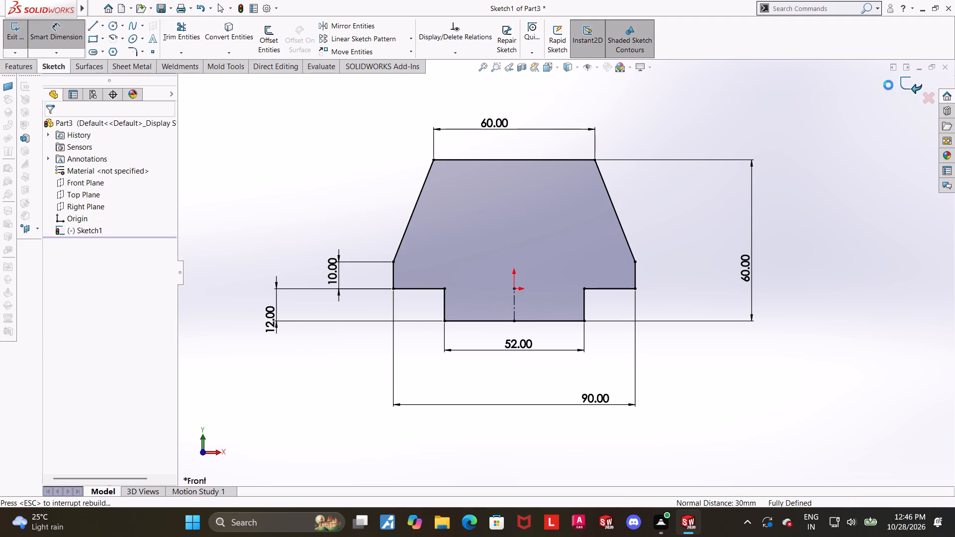
Extrude the closed profile region 50 mm with the Mid Plane end condition to create the solid body.
scroll(762, 162, up, 2)
middle_drag(721, 190, 668, 200)
scroll(357, 200, down, 2)
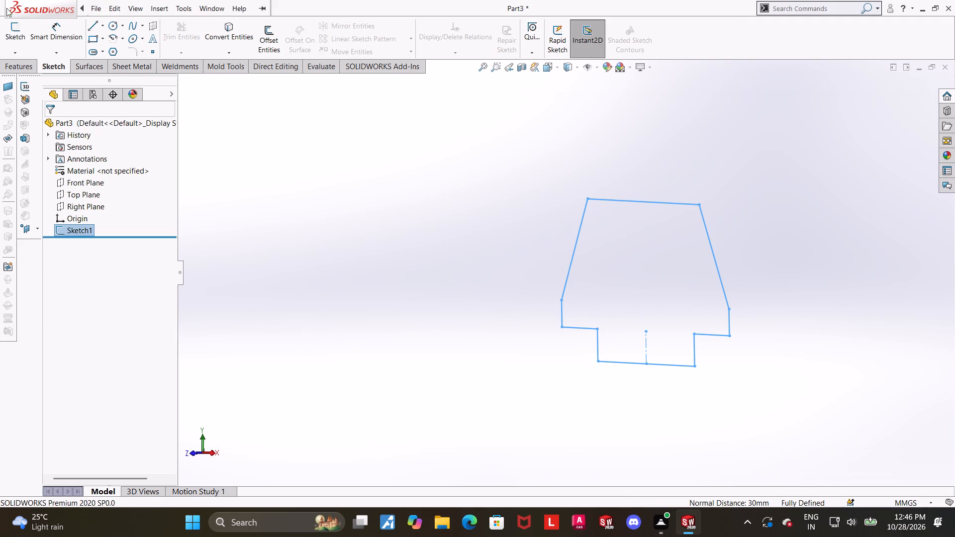
click(19, 62)
click(17, 32)
scroll(588, 278, up, 5)
scroll(699, 299, down, 3)
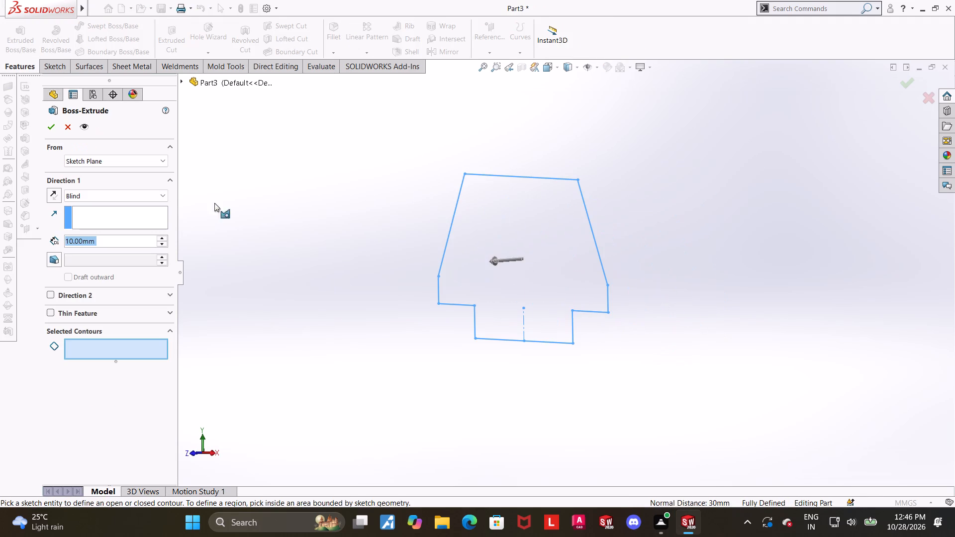
click(501, 232)
click(104, 194)
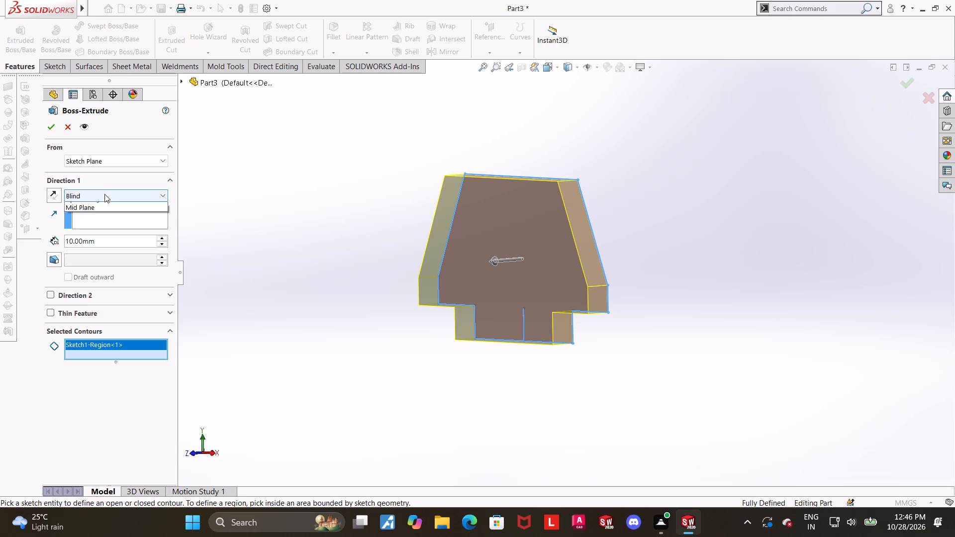
click(116, 253)
middle_drag(650, 342, 625, 337)
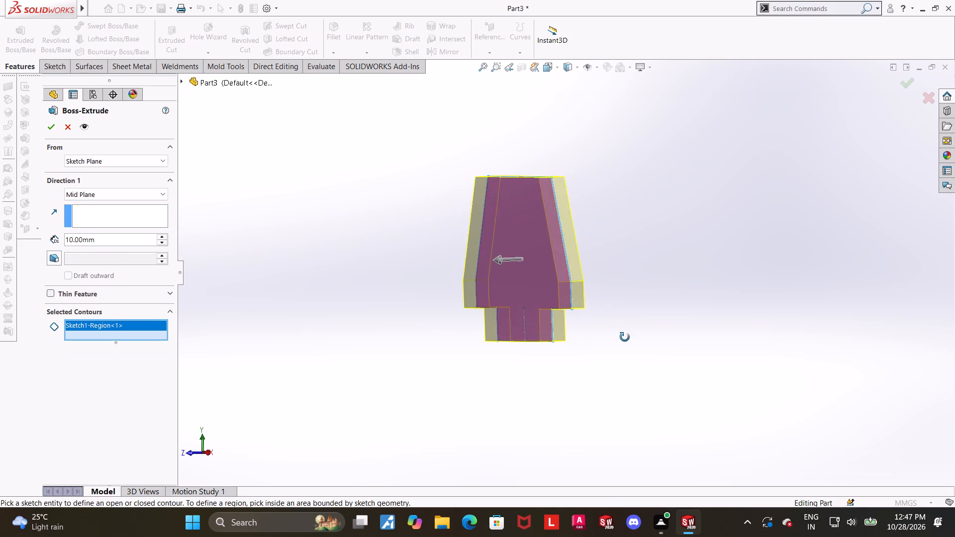
middle_drag(625, 337, 633, 361)
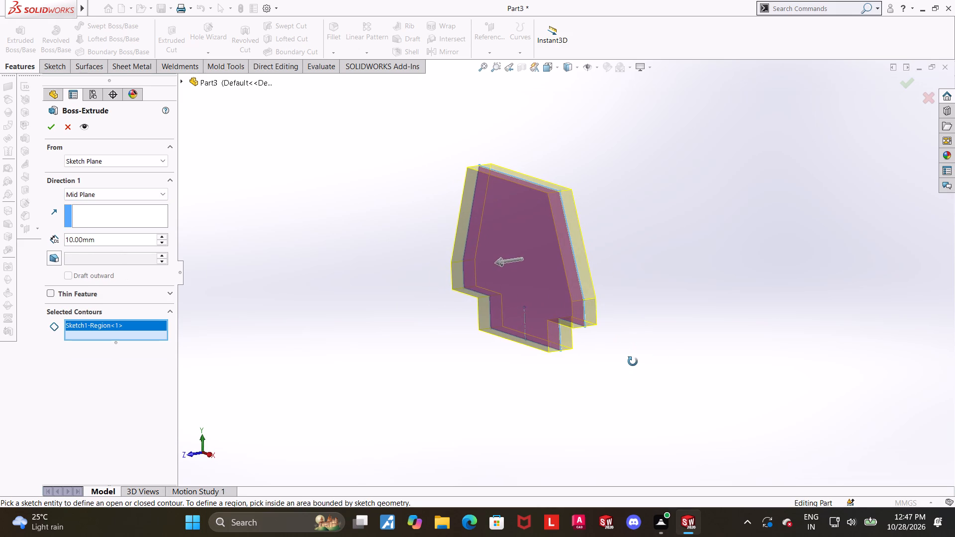
middle_drag(633, 361, 631, 362)
scroll(572, 256, down, 1)
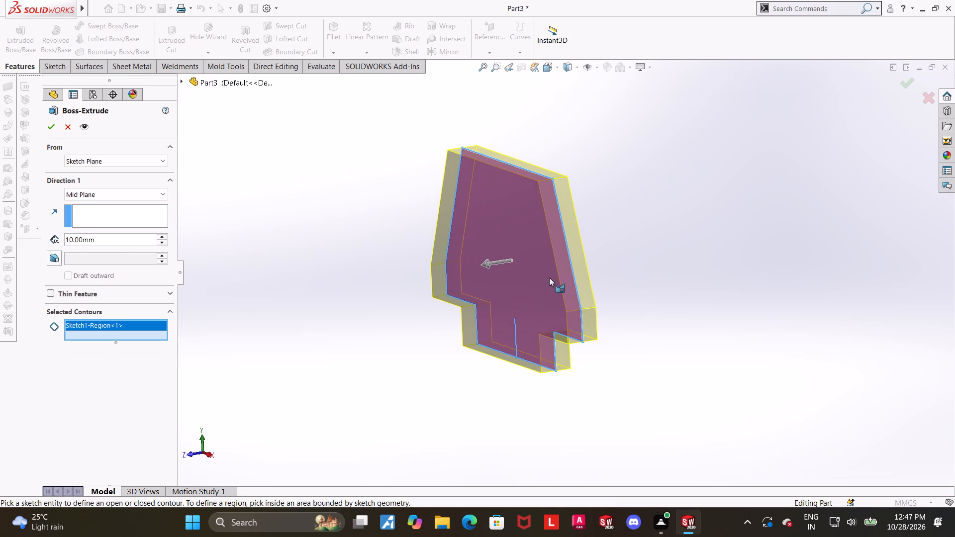
scroll(543, 322, down, 1)
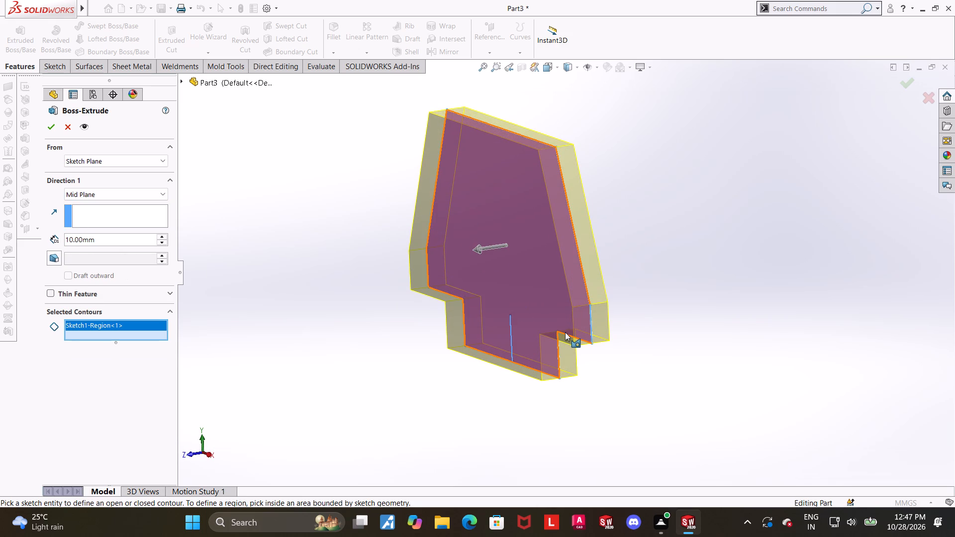
scroll(565, 332, up, 1)
scroll(549, 299, down, 1)
middle_drag(531, 308, 544, 297)
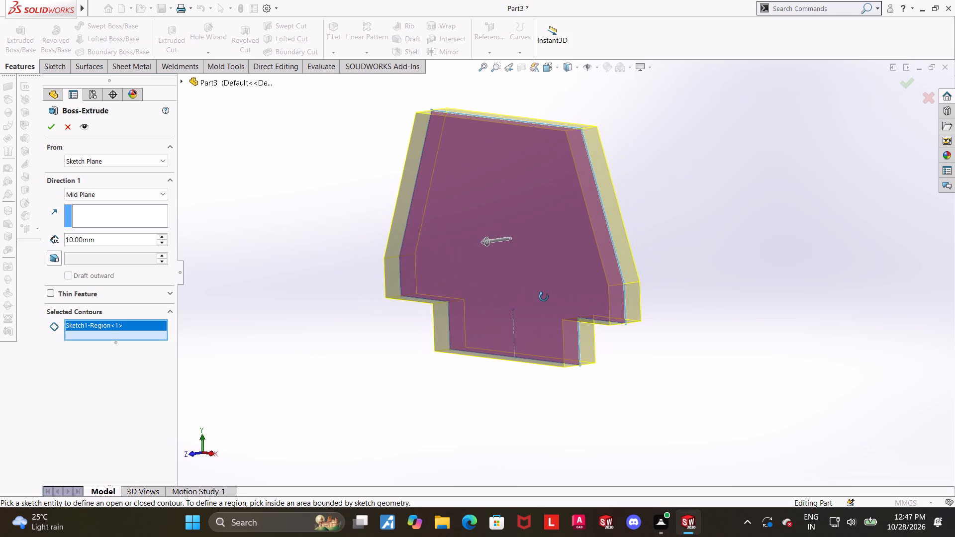
middle_drag(544, 297, 539, 304)
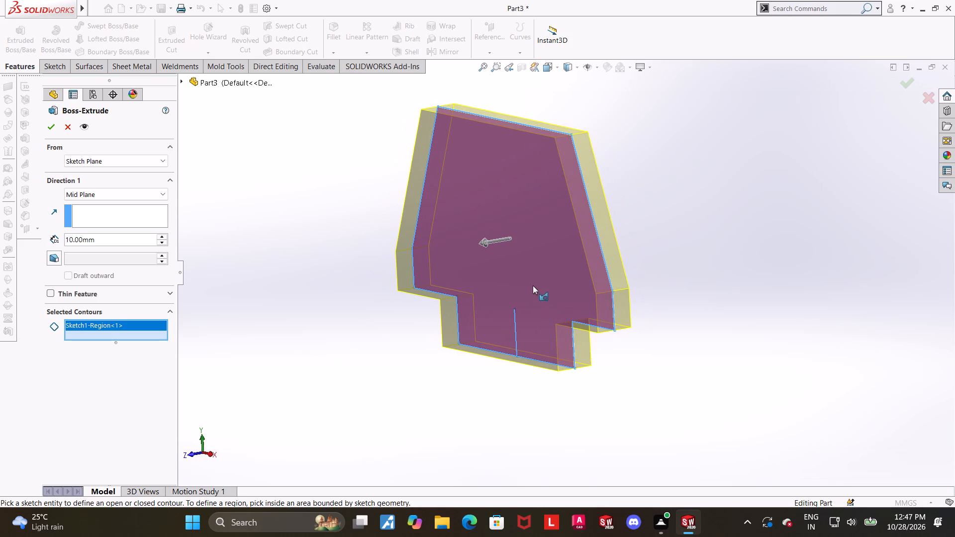
middle_drag(509, 285, 497, 306)
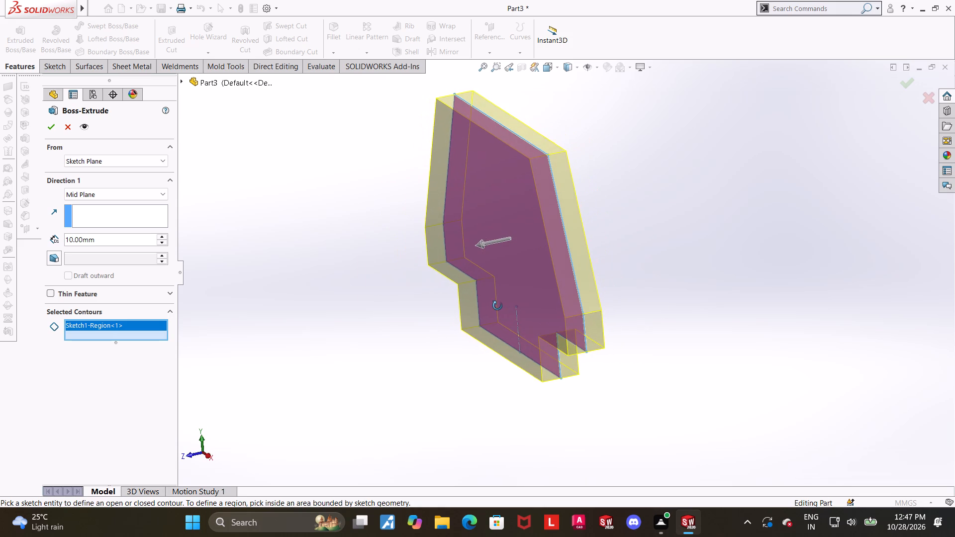
middle_drag(497, 306, 497, 304)
click(111, 245)
drag(113, 244, 53, 235)
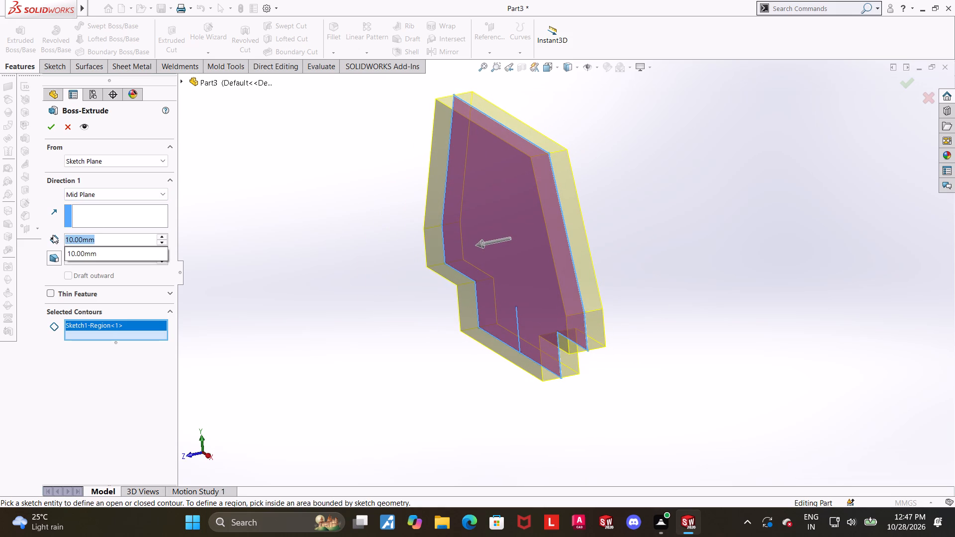
drag(53, 235, 24, 236)
text(50)
key(Return)
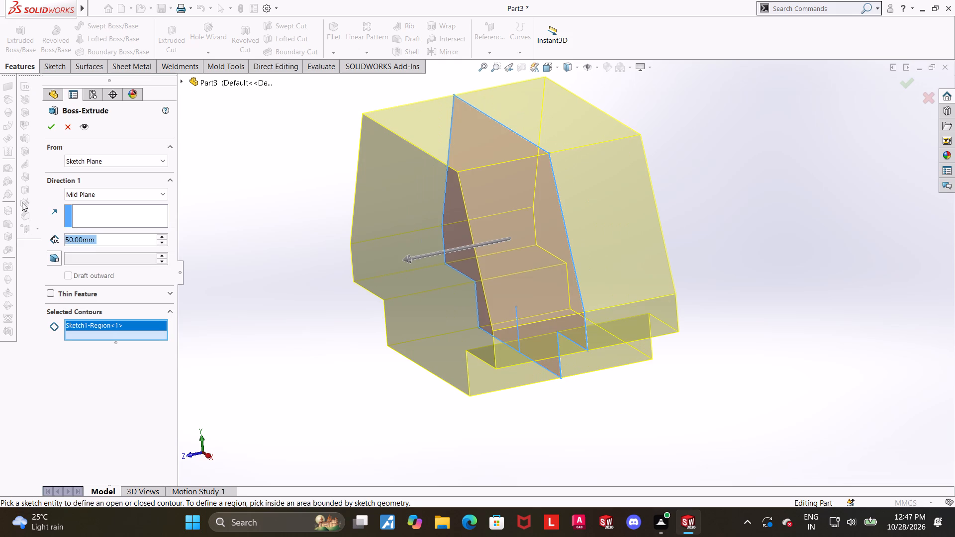
click(47, 131)
click(551, 178)
drag(670, 205, 678, 214)
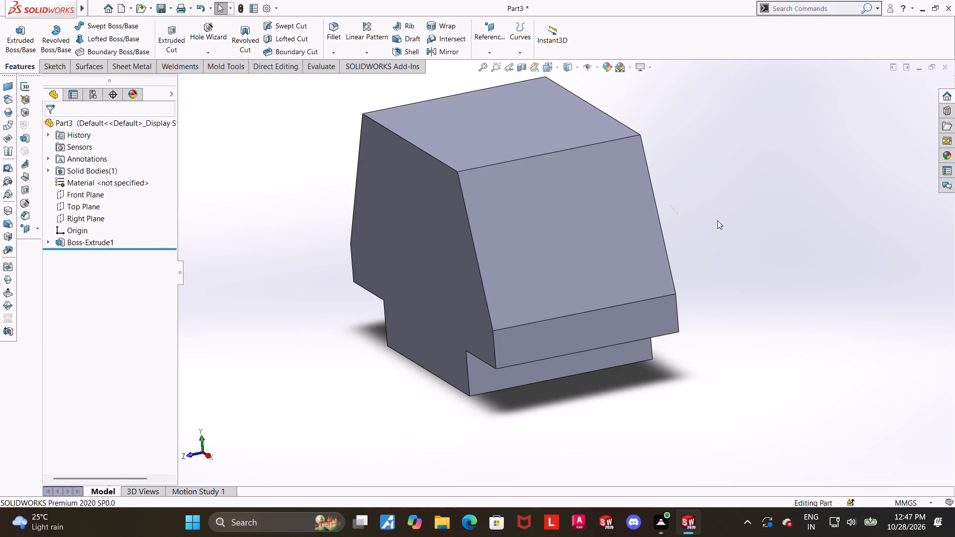
Examine the extruded solid's front, top and side faces from several viewing angles.
middle_drag(689, 203, 710, 183)
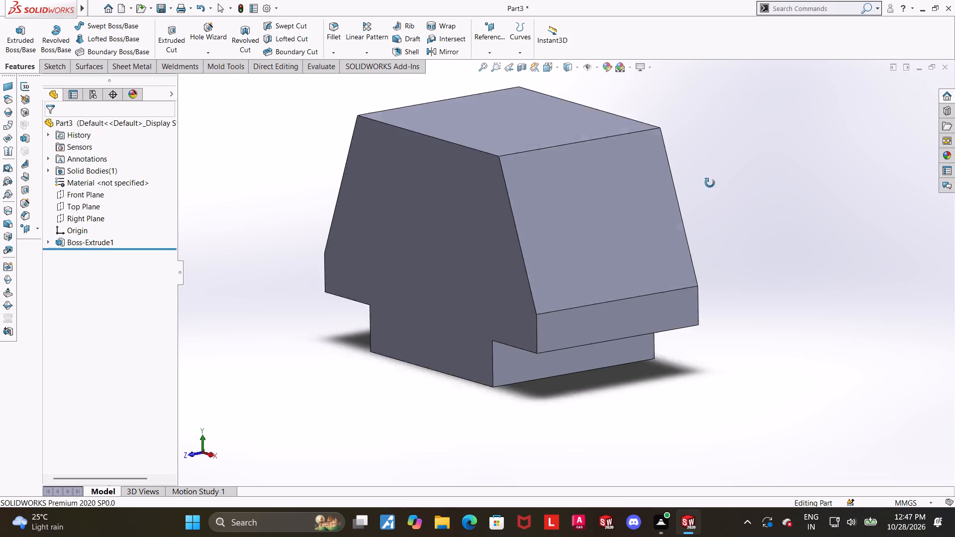
middle_drag(710, 183, 813, 159)
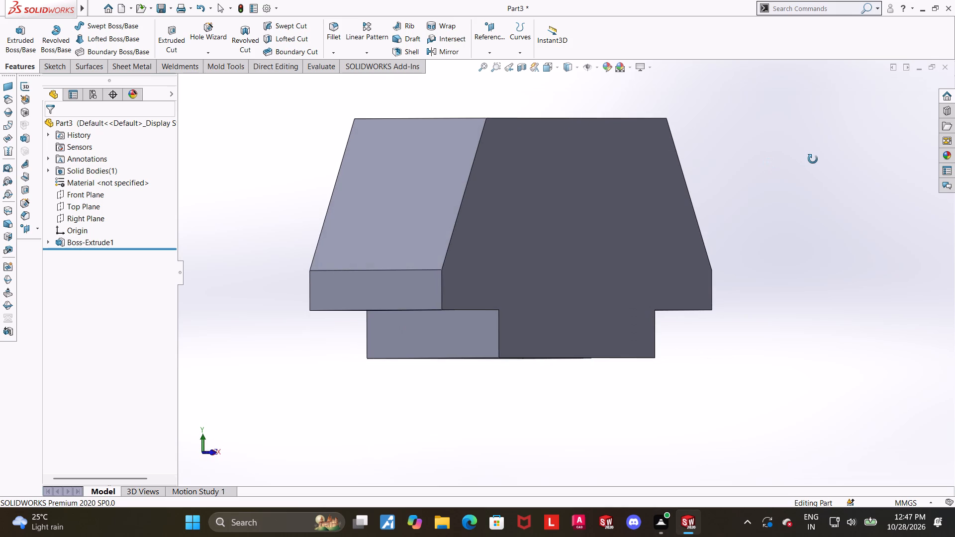
middle_drag(813, 159, 806, 165)
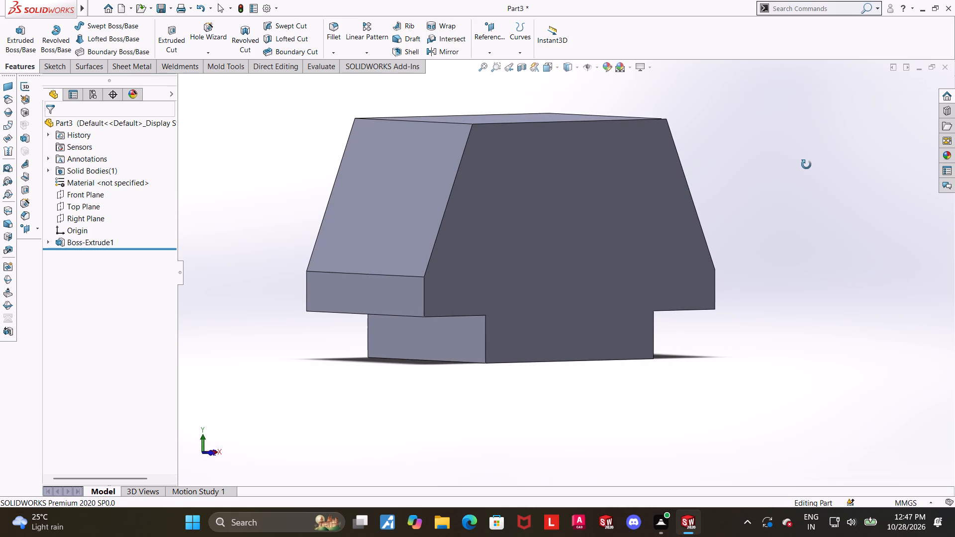
middle_drag(806, 165, 798, 168)
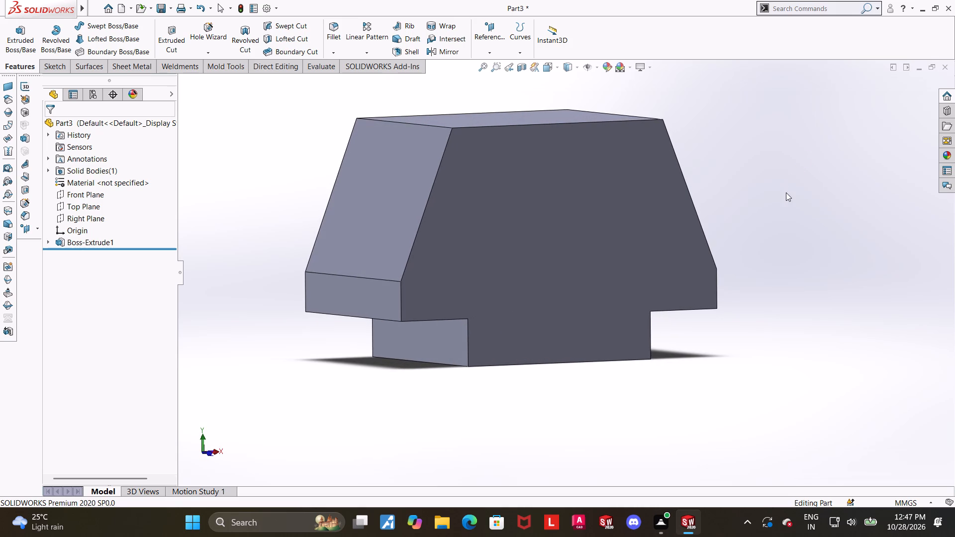
middle_drag(781, 187, 760, 183)
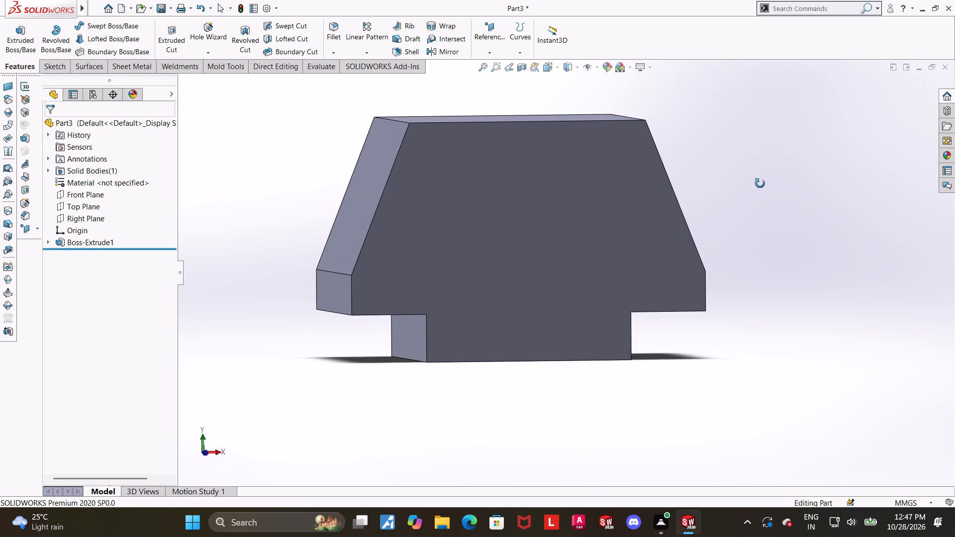
middle_drag(760, 183, 715, 185)
scroll(670, 199, down, 1)
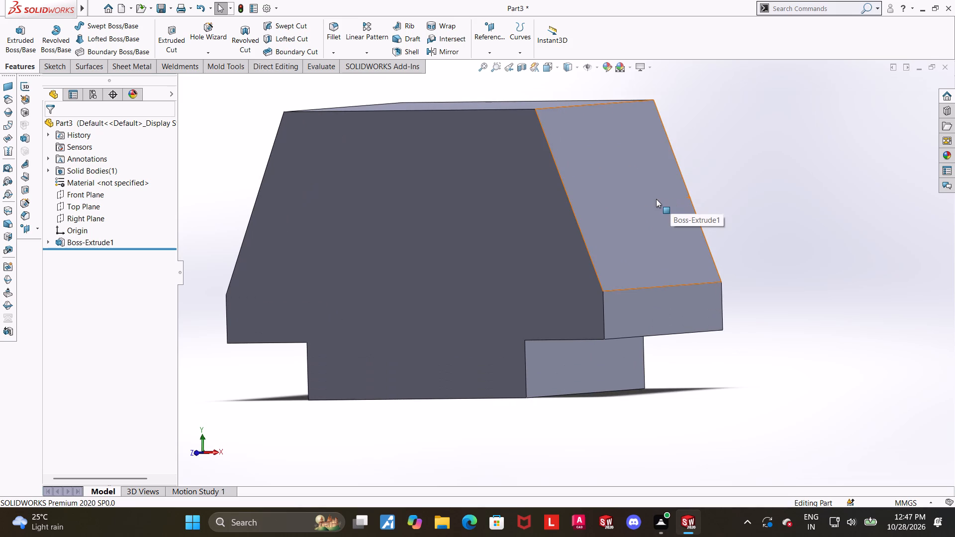
middle_drag(656, 199, 648, 206)
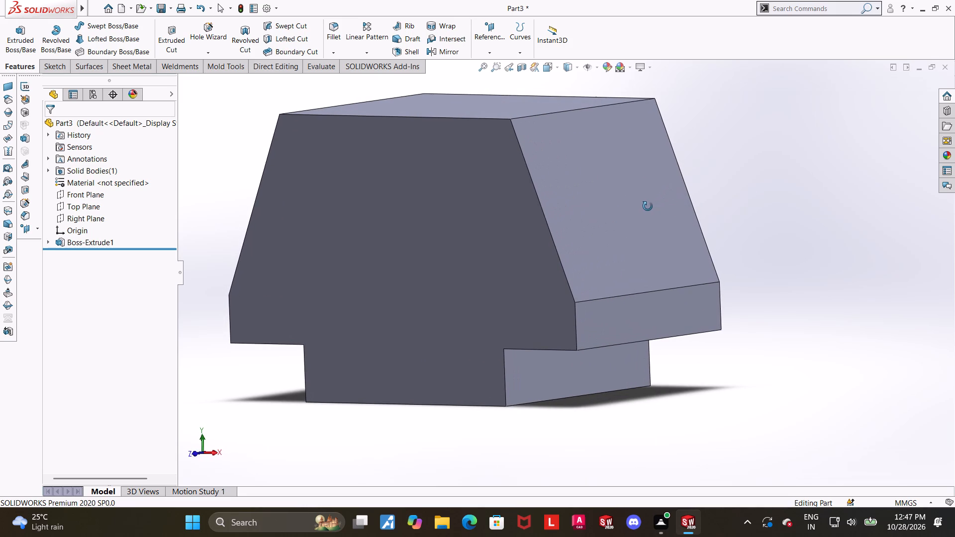
middle_drag(648, 206, 626, 257)
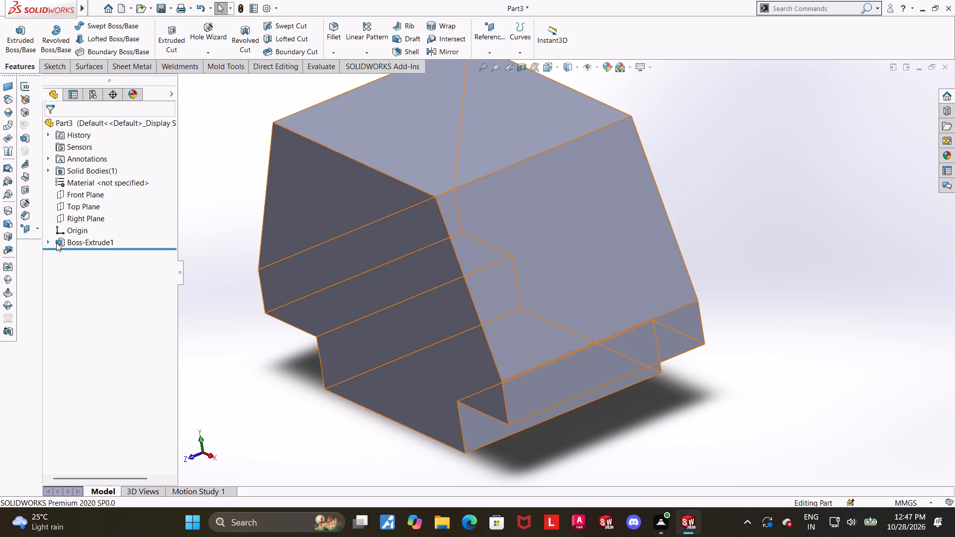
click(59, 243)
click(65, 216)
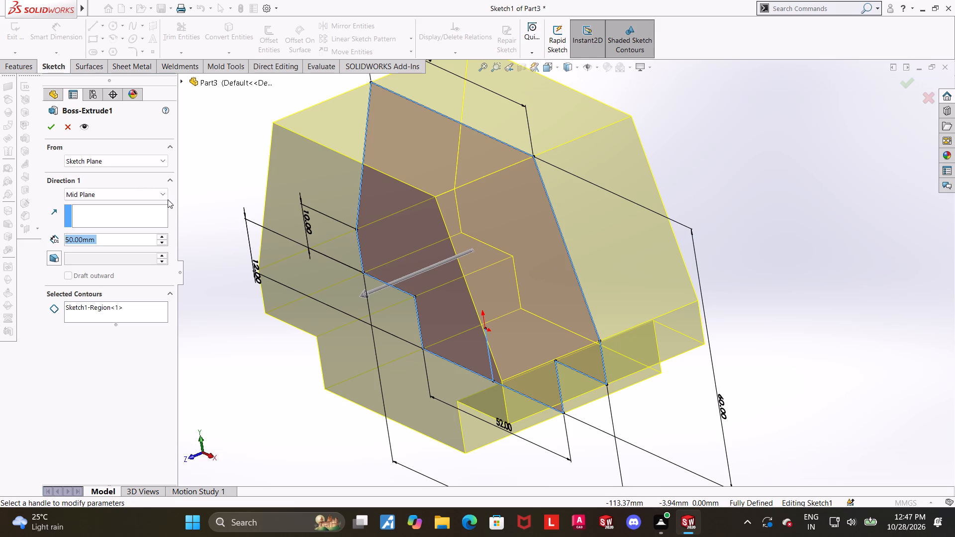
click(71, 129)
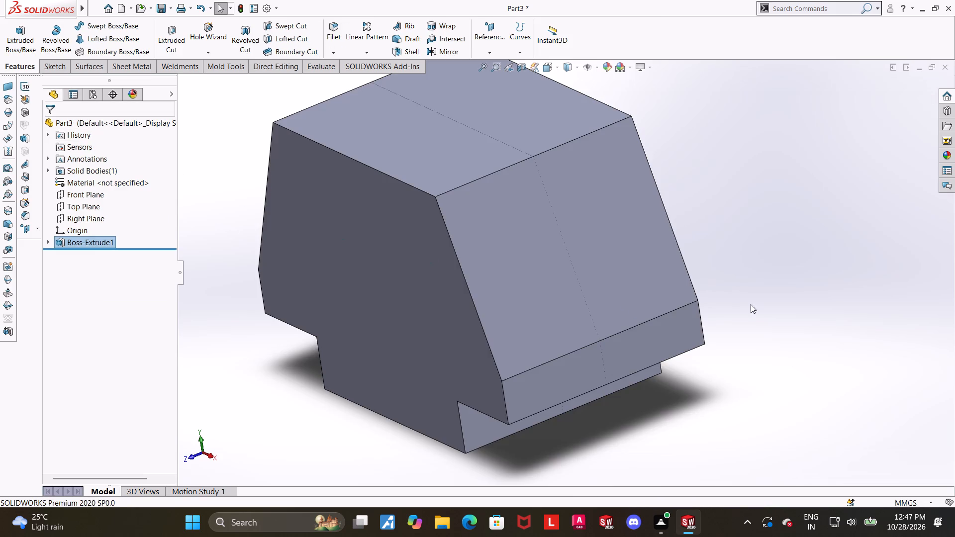
Hide the profile sketch that is displayed on the extruded solid.
scroll(754, 303, up, 4)
click(761, 296)
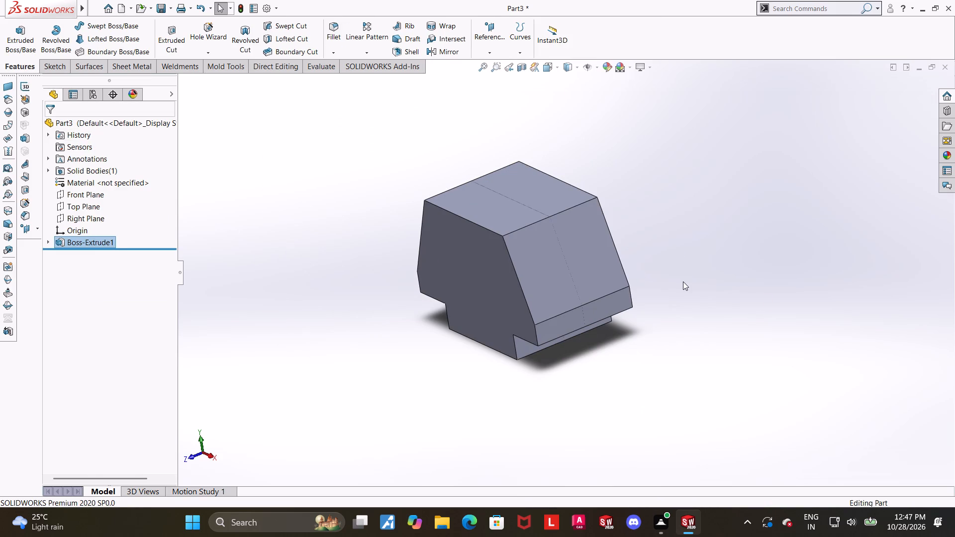
scroll(683, 281, up, 1)
scroll(533, 268, down, 2)
middle_drag(527, 269, 535, 236)
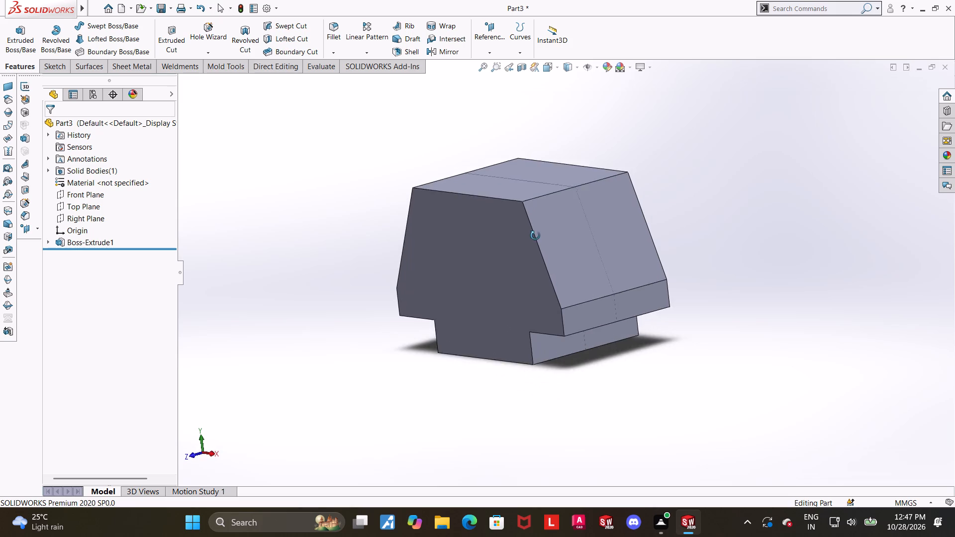
middle_drag(535, 236, 590, 237)
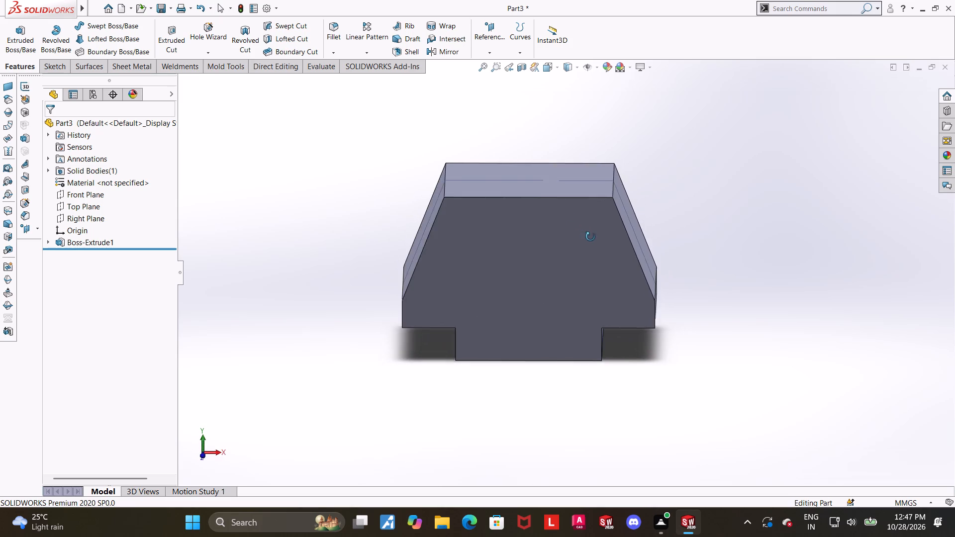
middle_drag(590, 237, 583, 241)
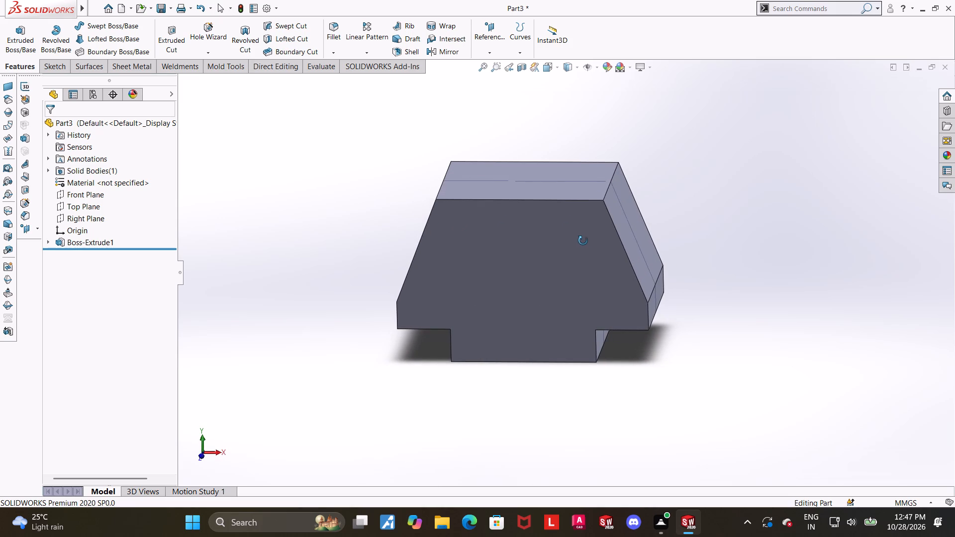
middle_drag(583, 241, 554, 245)
click(853, 295)
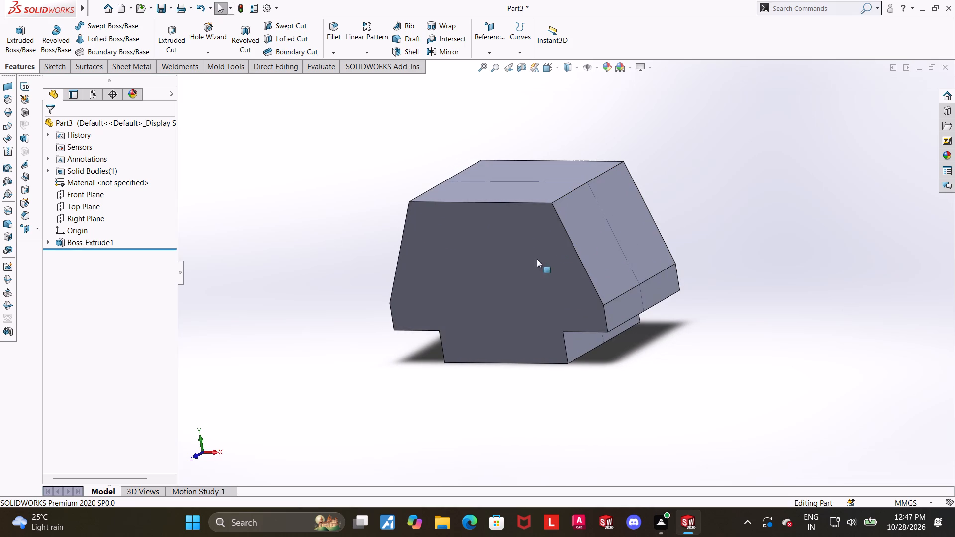
click(49, 237)
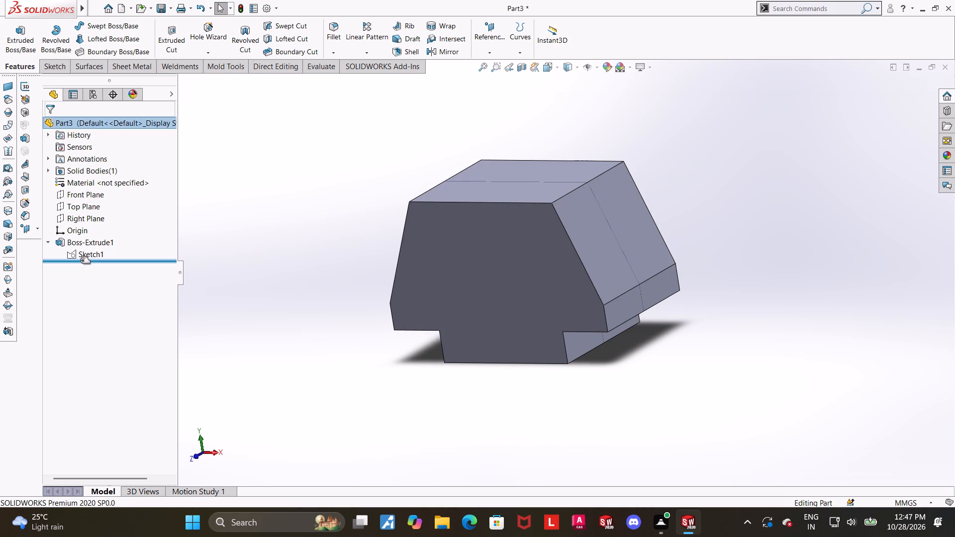
click(81, 261)
click(81, 259)
click(83, 253)
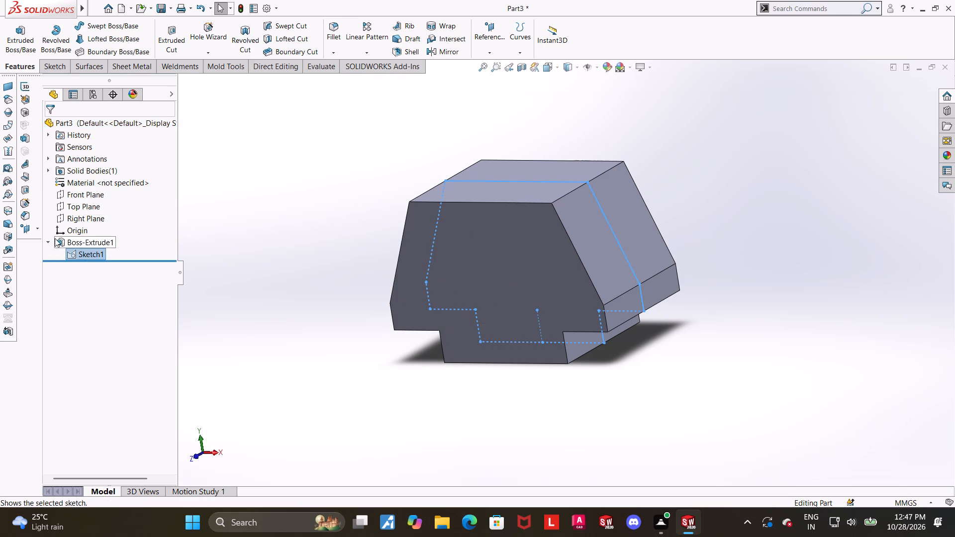
click(48, 238)
click(337, 330)
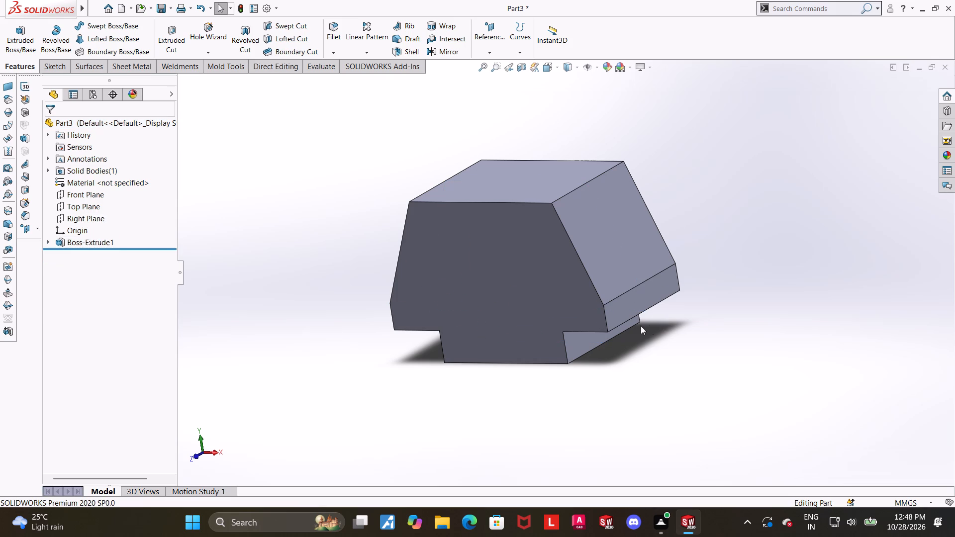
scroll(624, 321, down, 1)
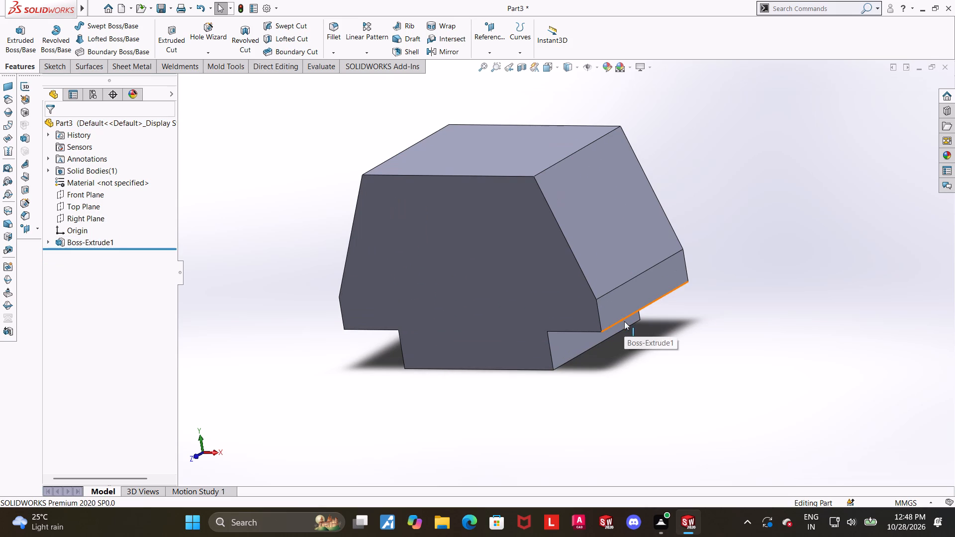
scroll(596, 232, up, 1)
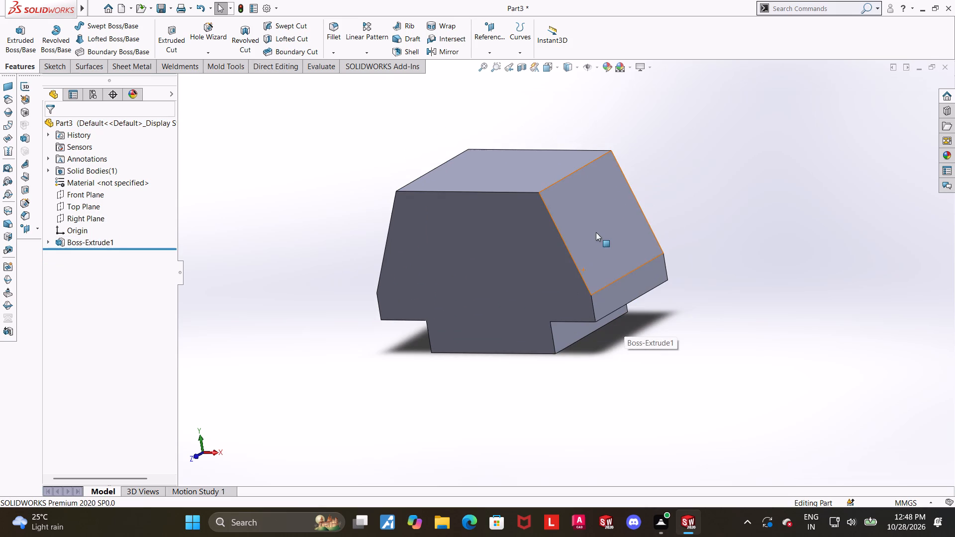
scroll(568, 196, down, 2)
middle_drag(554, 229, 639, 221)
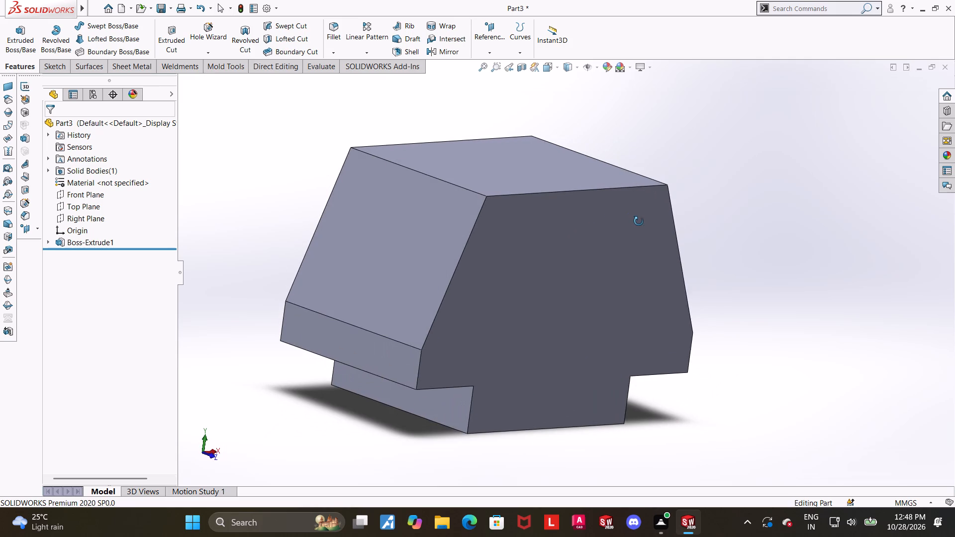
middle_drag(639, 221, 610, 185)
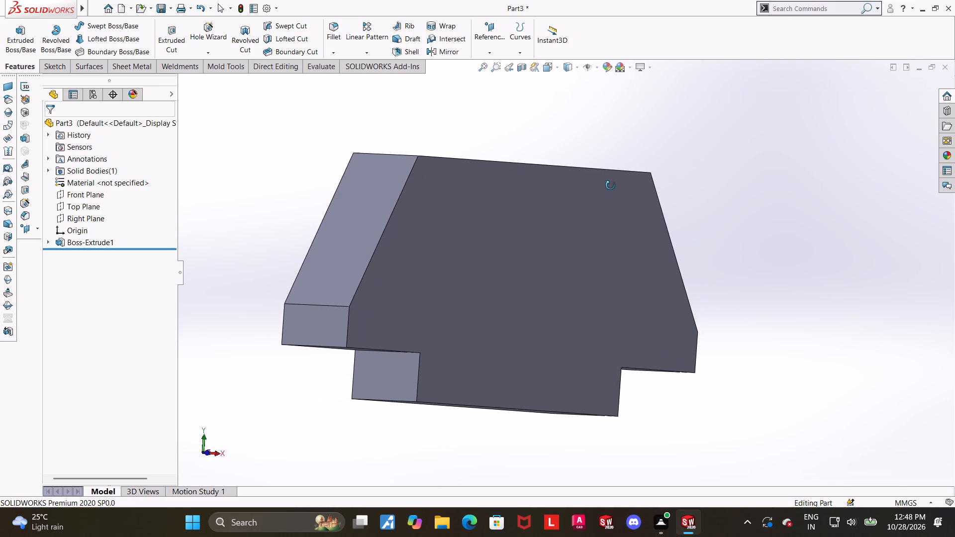
Start a sketch on the solid's large front face and orient the view normal to it.
middle_drag(610, 185, 606, 185)
scroll(598, 197, up, 1)
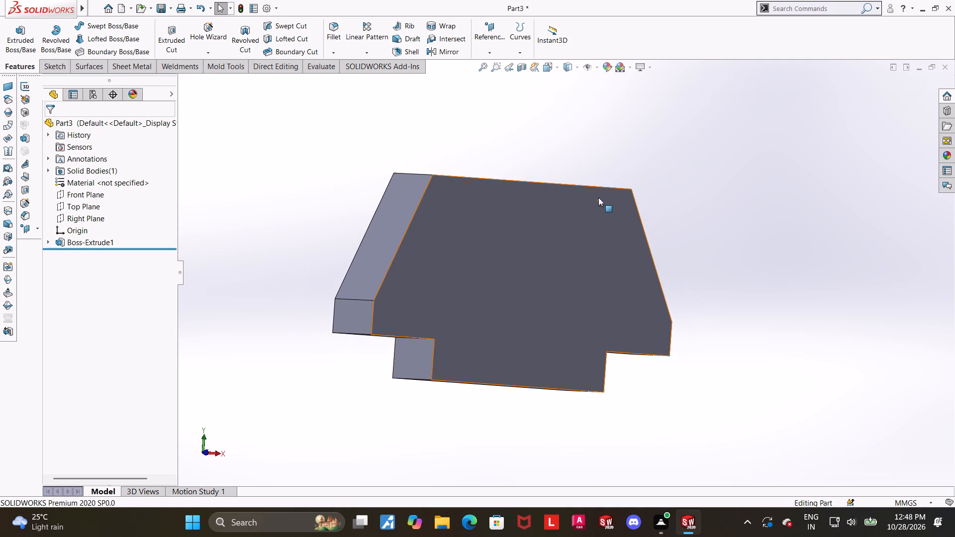
click(561, 228)
click(602, 203)
click(77, 258)
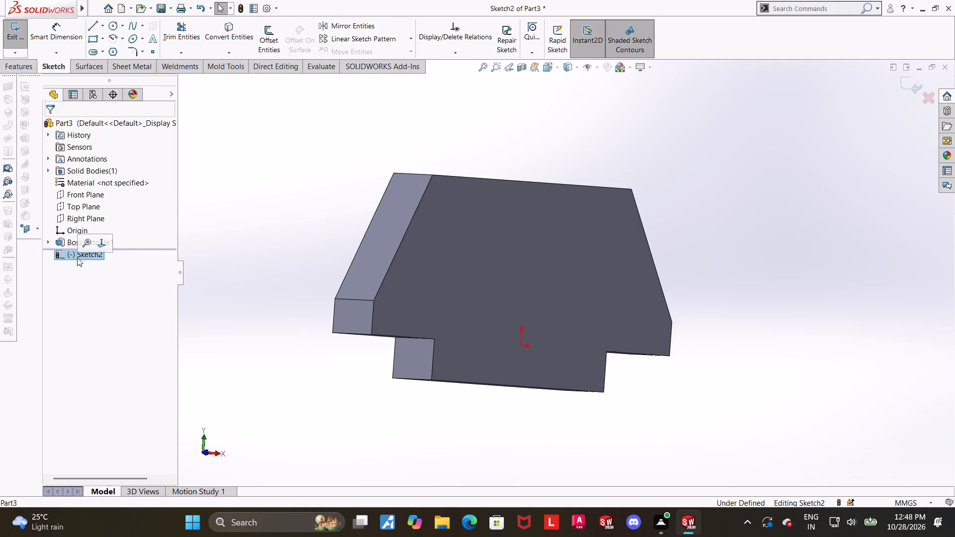
click(104, 245)
Sketch a closed four-sided profile along the face's left slanted edge, about 7 mm wide at the top edge and 19 mm at its base.
scroll(620, 283, up, 3)
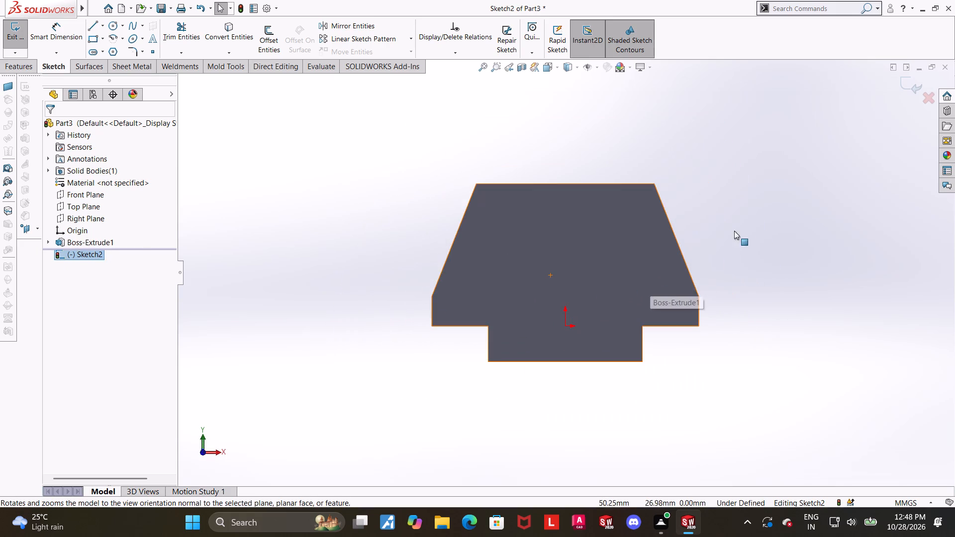
scroll(739, 208, down, 2)
scroll(695, 200, down, 2)
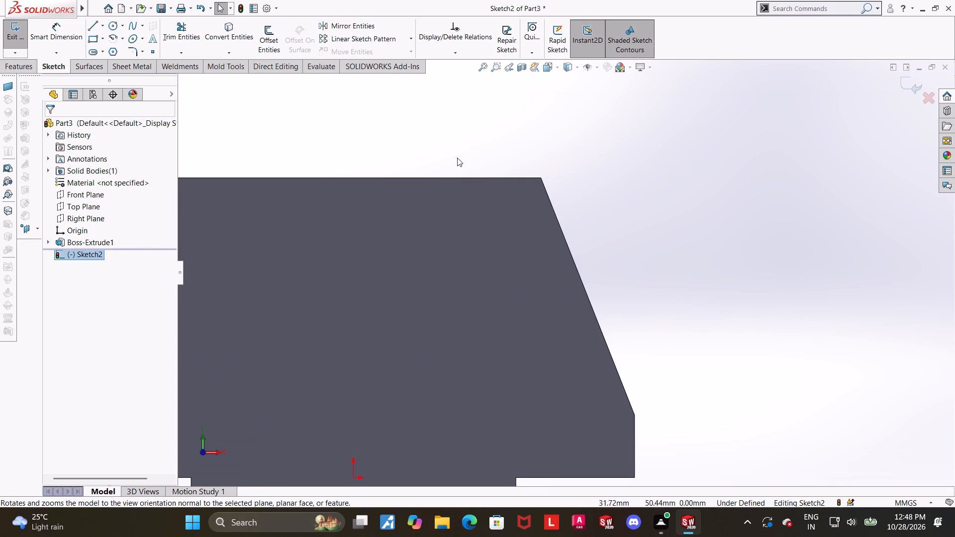
click(95, 28)
scroll(491, 188, up, 3)
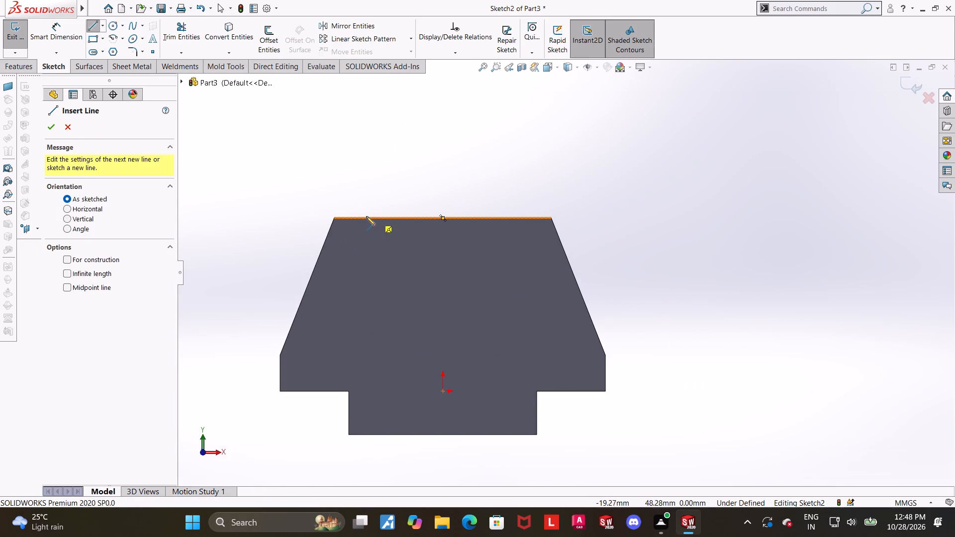
click(334, 217)
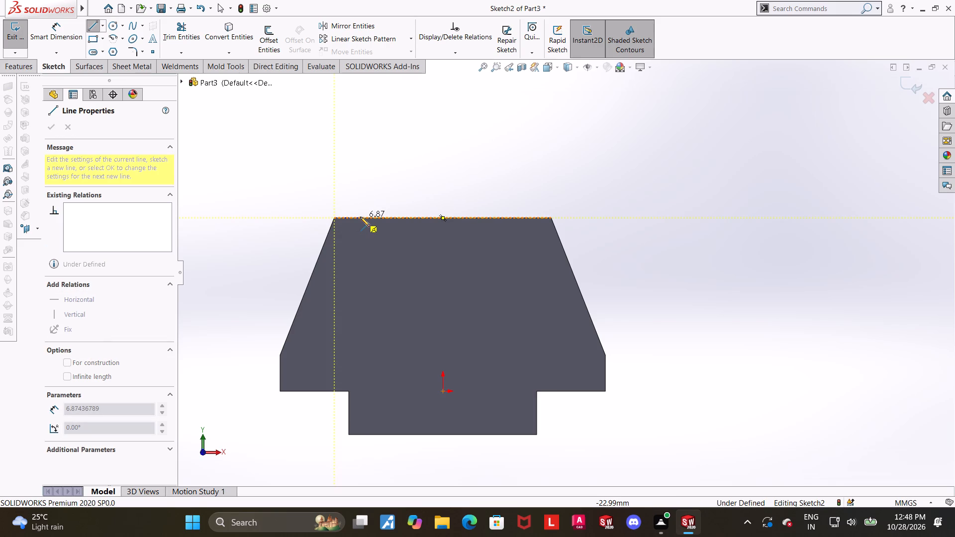
click(360, 217)
click(360, 329)
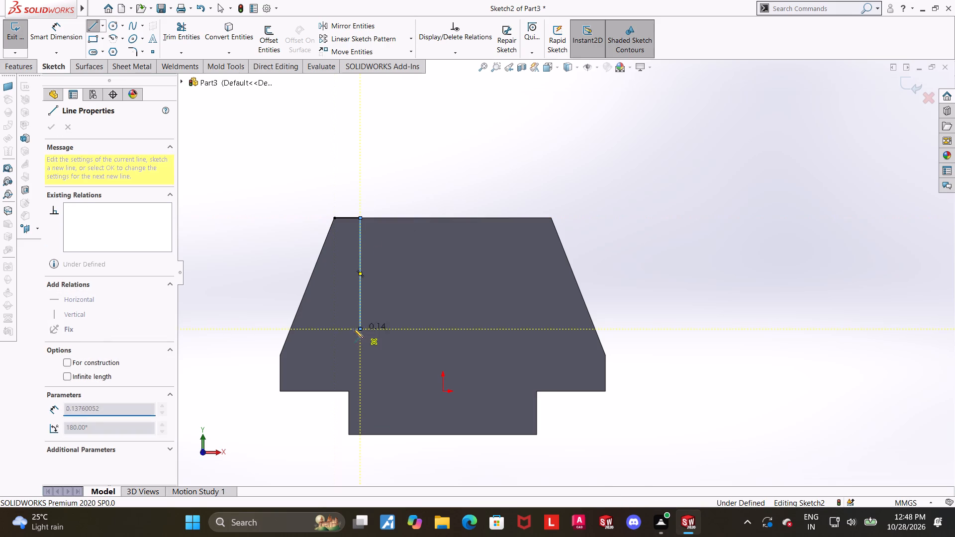
click(289, 327)
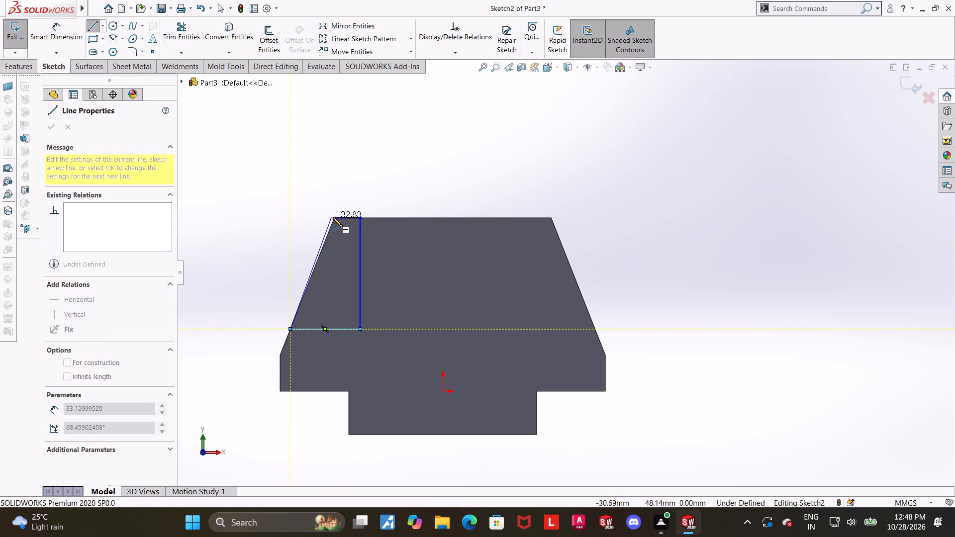
click(333, 217)
key(Escape)
key(Escape)
key(Escape)
Dimension the height from the block's bottom edge to the profile's lower horizontal line as 34 mm.
click(49, 28)
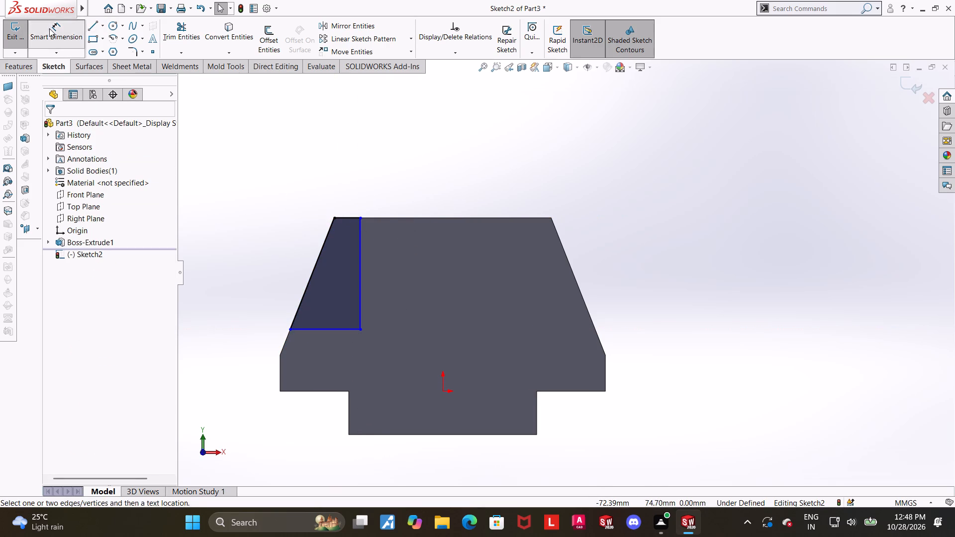
scroll(371, 271, up, 2)
scroll(482, 300, down, 2)
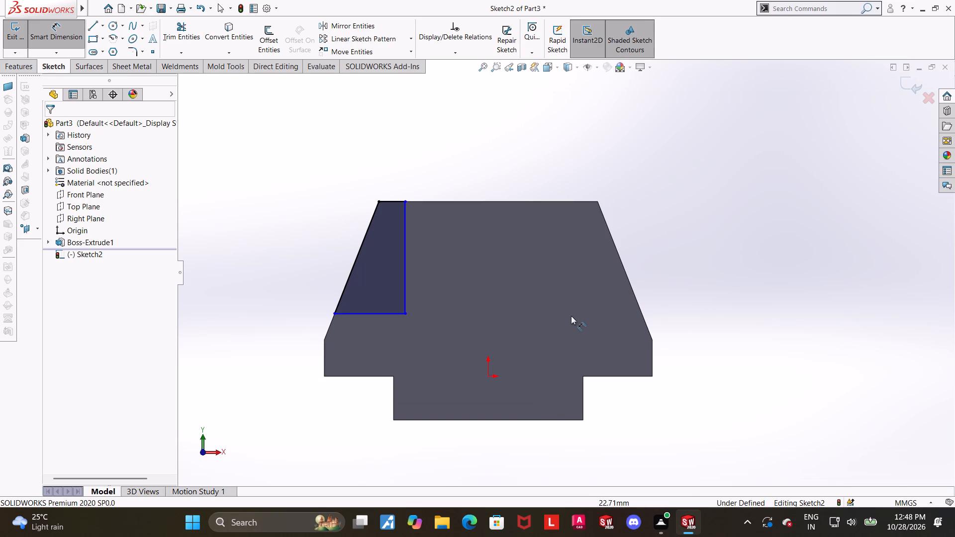
scroll(571, 316, down, 1)
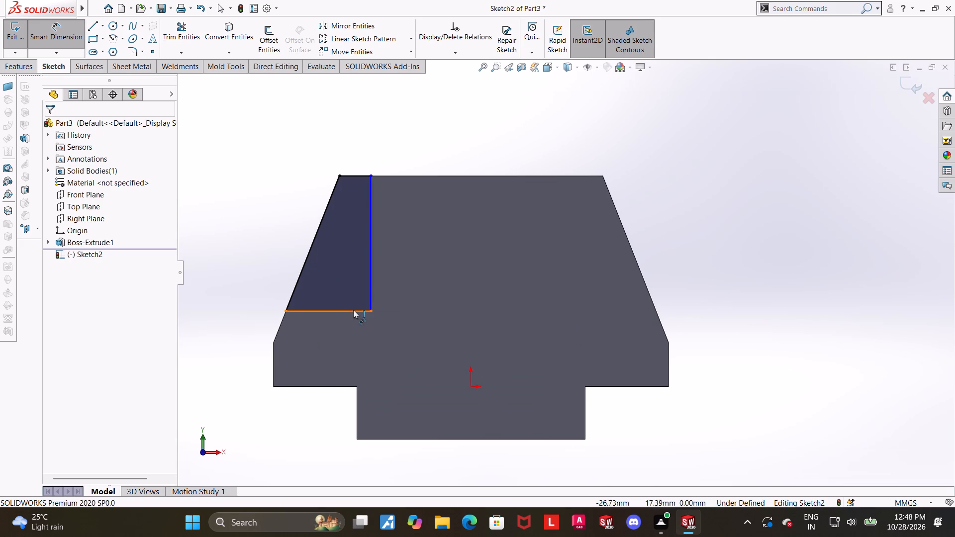
click(353, 309)
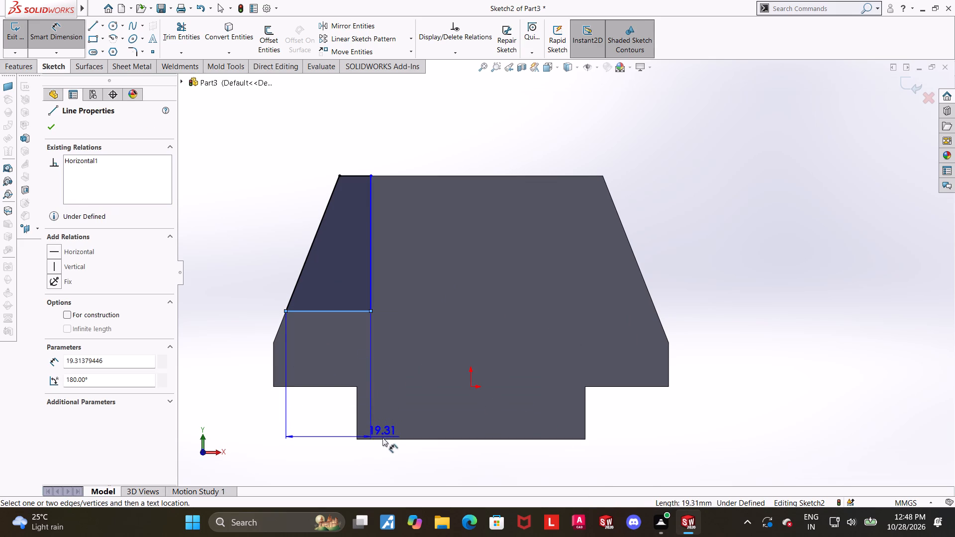
click(384, 439)
click(234, 375)
text(34)
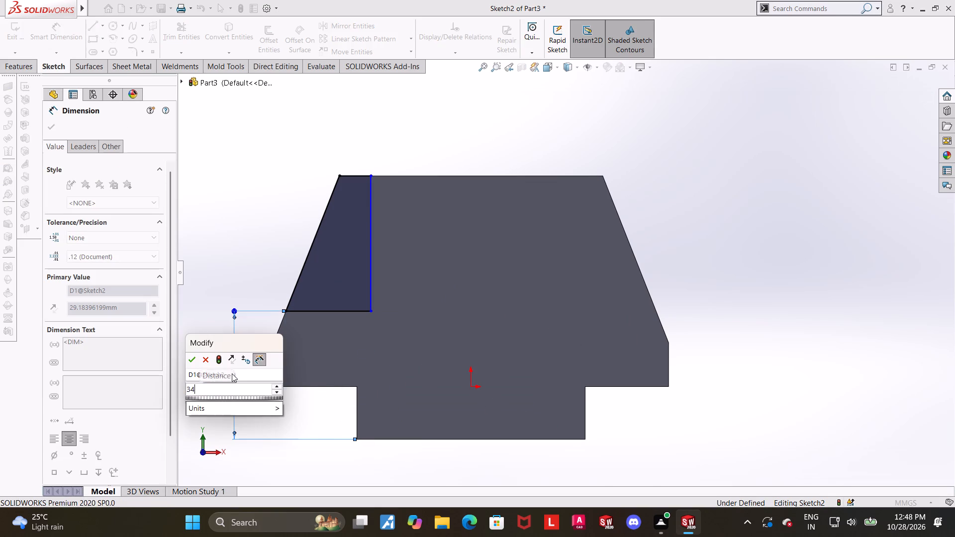
key(Return)
key(Escape)
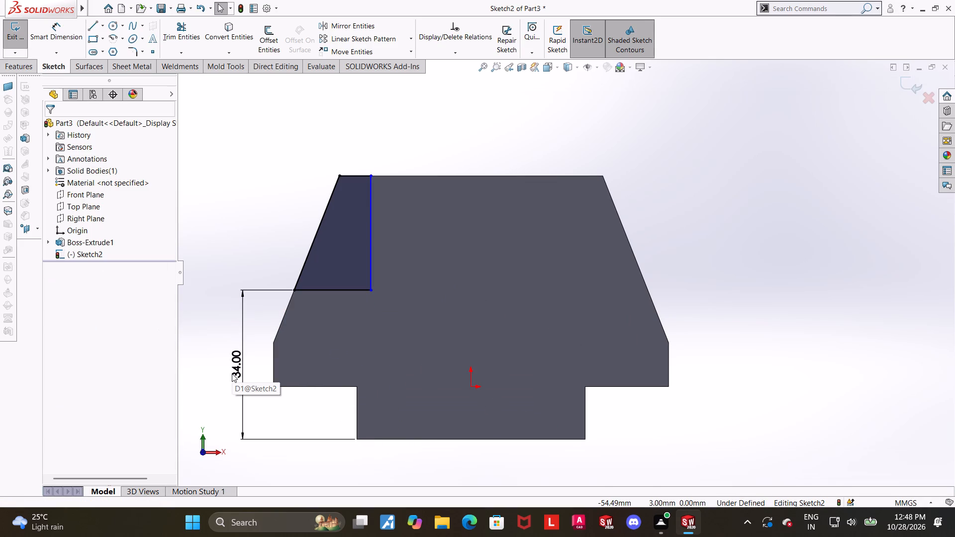
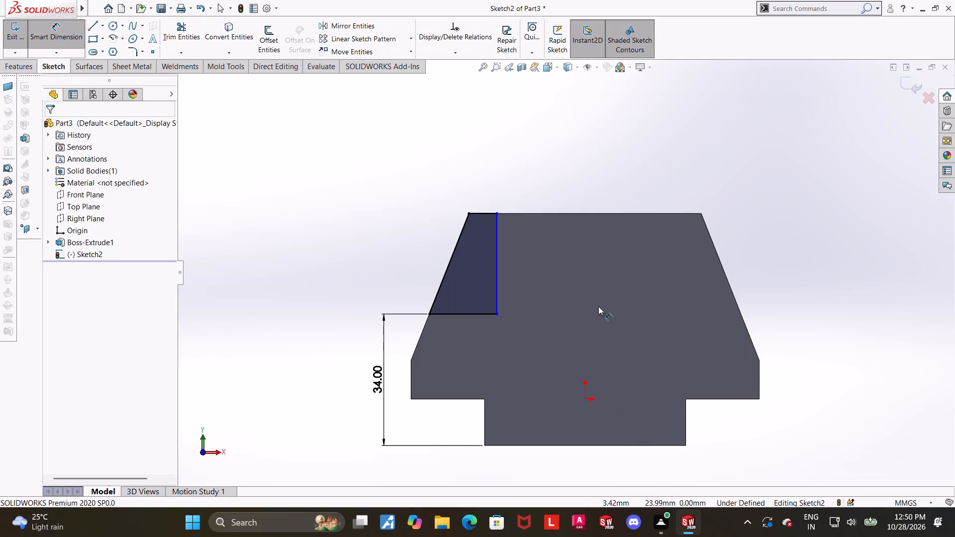
Dimension the width of the profile's top edge, between its two upper corner points, as 10 mm.
scroll(619, 244, up, 1)
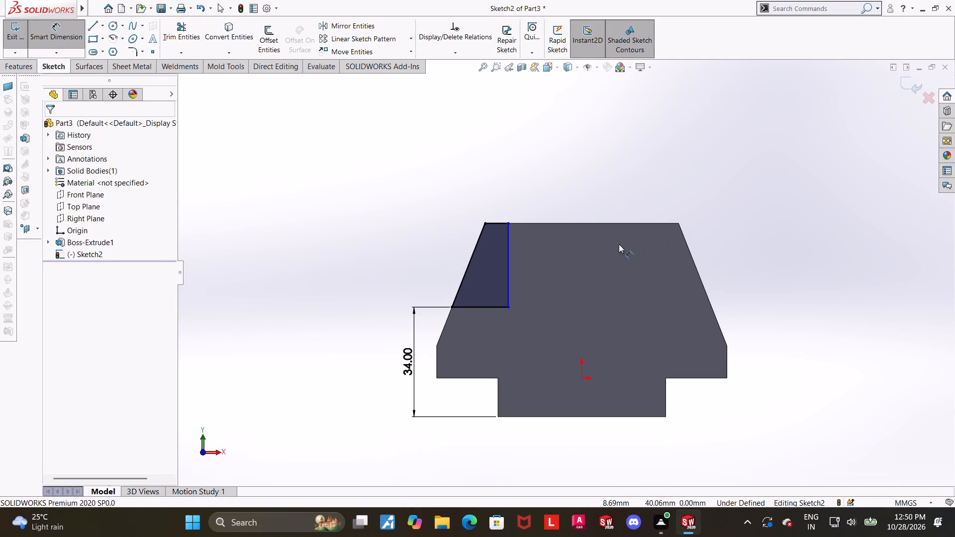
scroll(597, 250, down, 2)
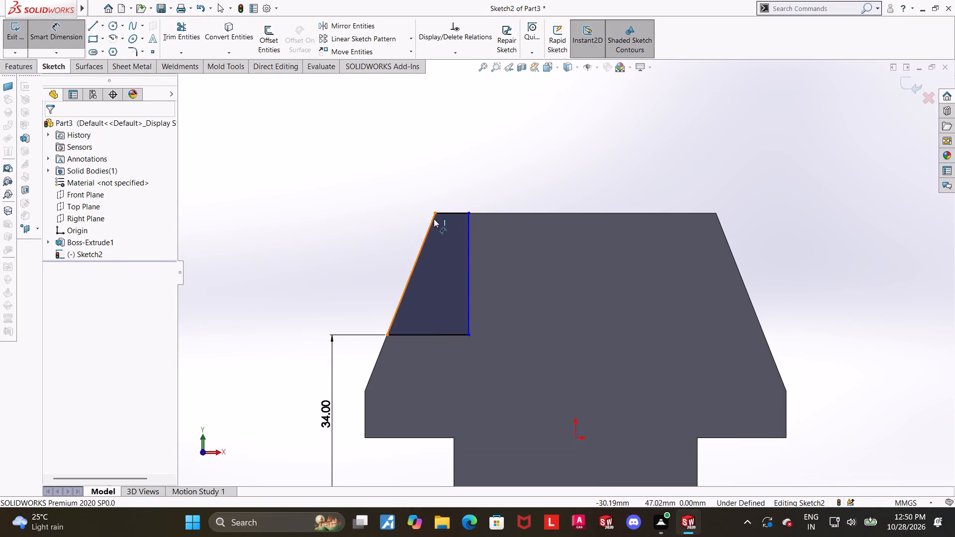
click(436, 213)
click(469, 211)
click(450, 153)
text(10)
key(Return)
key(Escape)
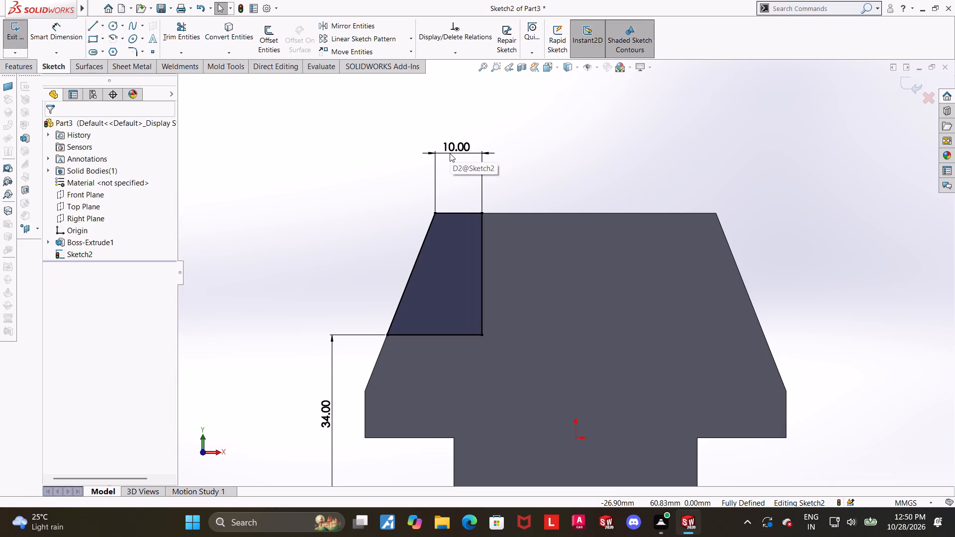
Close the sketch and cut-extrude the four-sided profile into the block with a blind depth of 15 mm.
scroll(847, 75, up, 3)
middle_drag(756, 198, 788, 221)
click(900, 82)
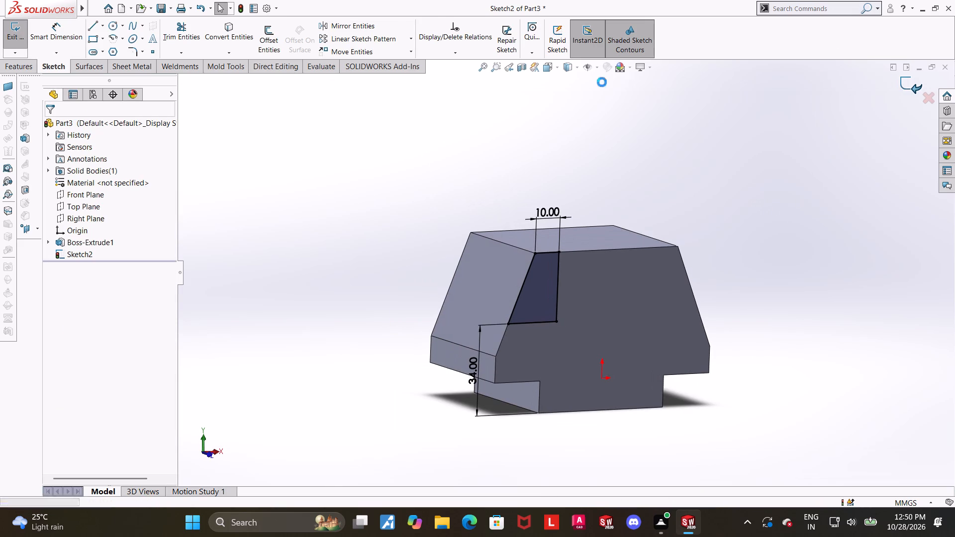
click(159, 32)
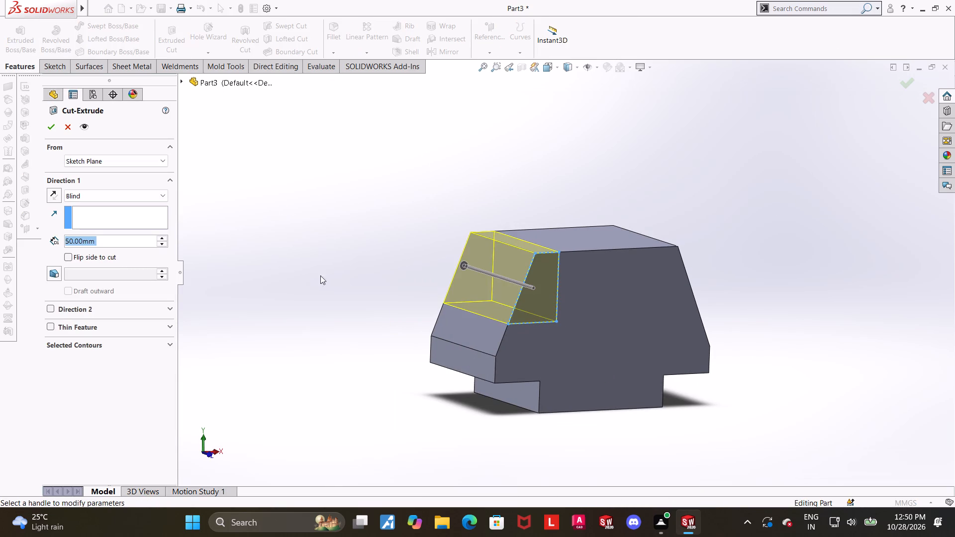
scroll(556, 350, up, 1)
scroll(767, 368, down, 1)
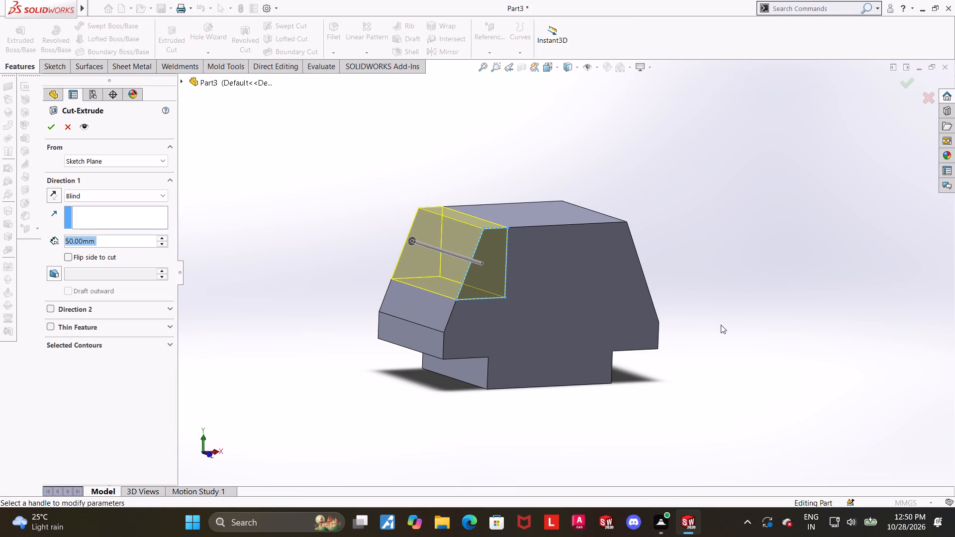
key(1)
key(5)
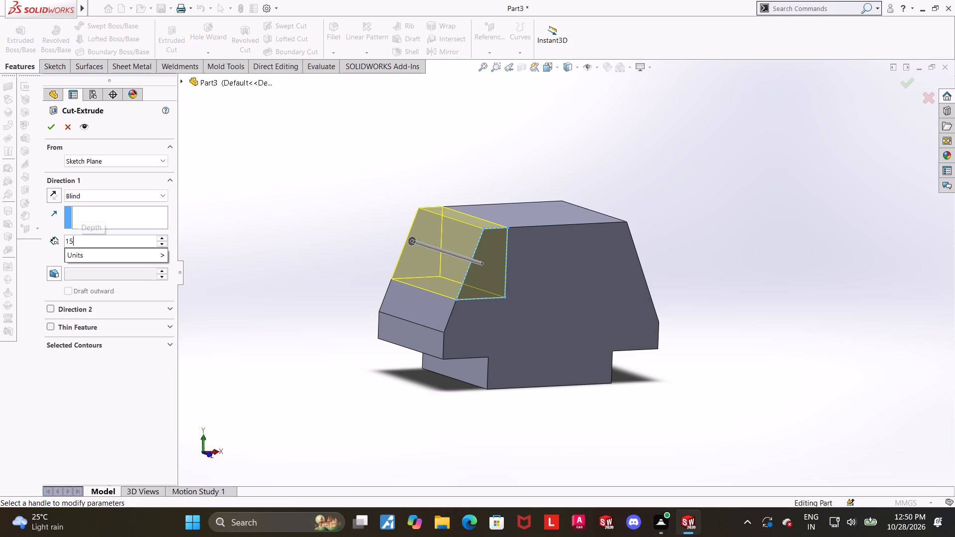
key(Return)
click(48, 129)
click(205, 193)
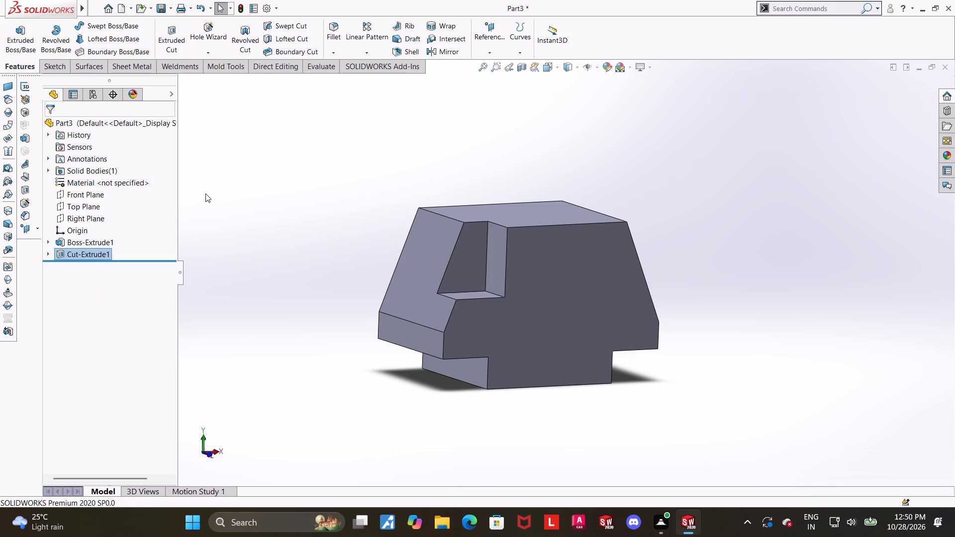
Mirror the extruded corner cut about the Front Plane.
middle_drag(373, 231, 376, 264)
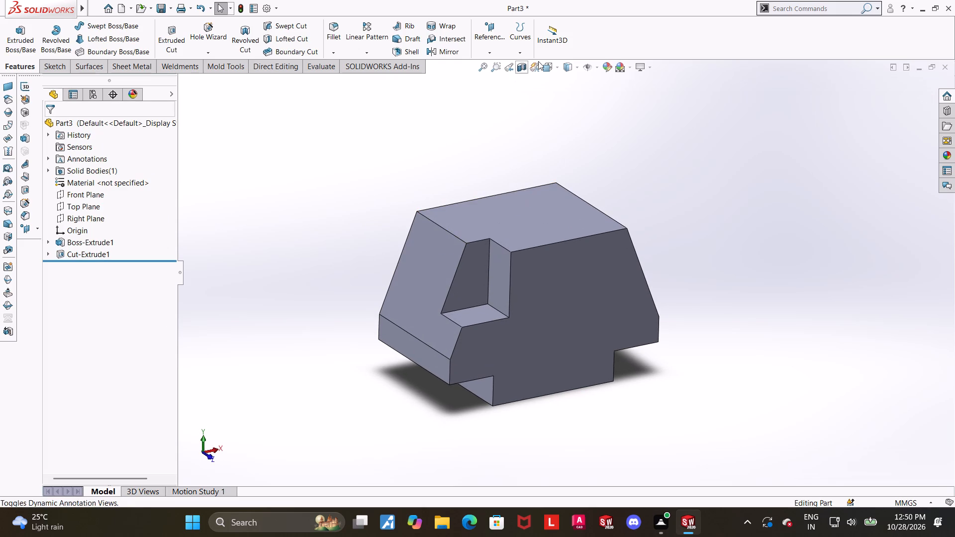
click(440, 52)
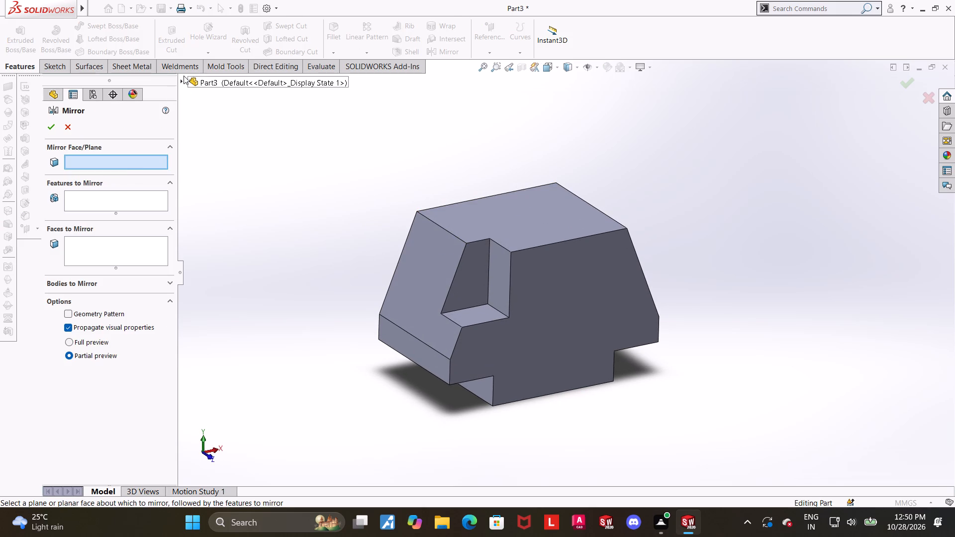
click(183, 76)
click(222, 158)
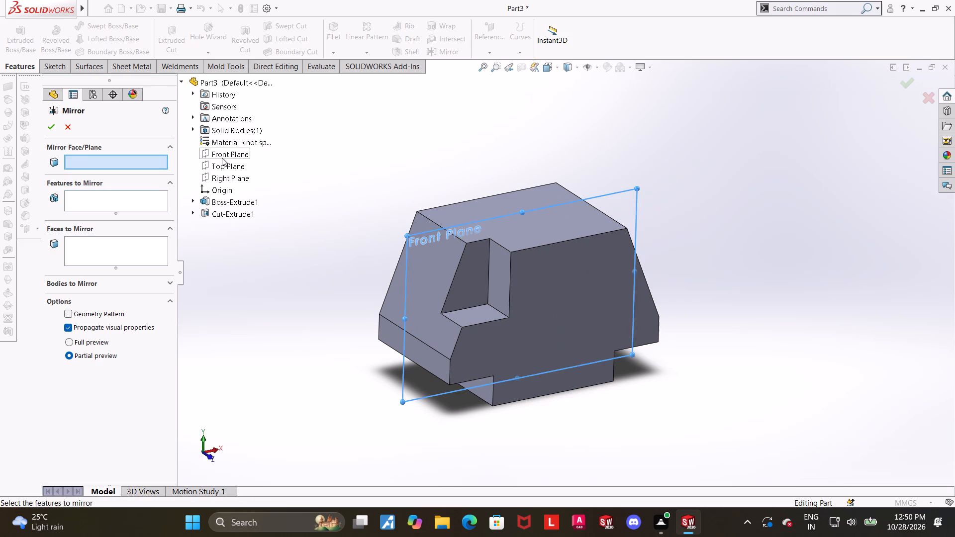
click(246, 207)
click(55, 130)
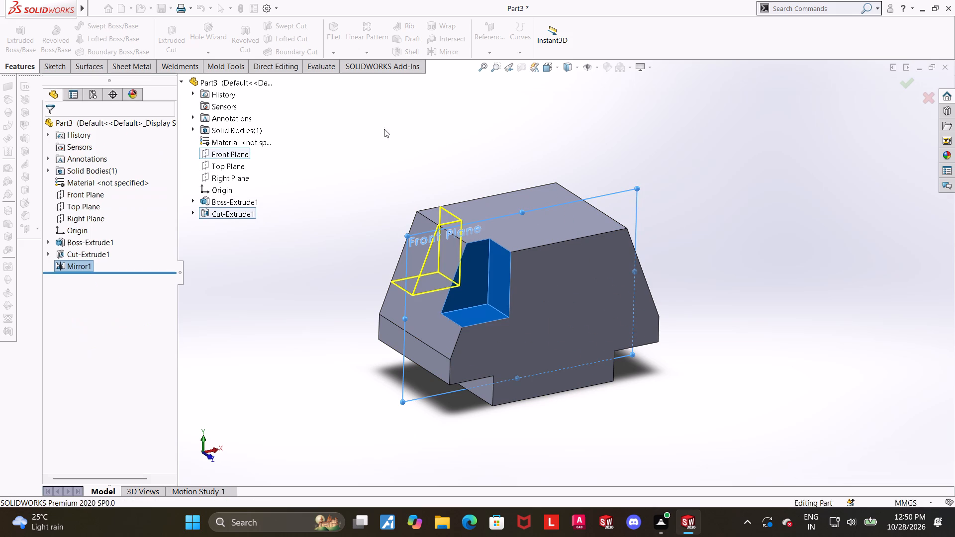
click(401, 129)
Mirror both the corner cut and its existing mirrored copy about the Right Plane.
middle_drag(395, 143, 374, 119)
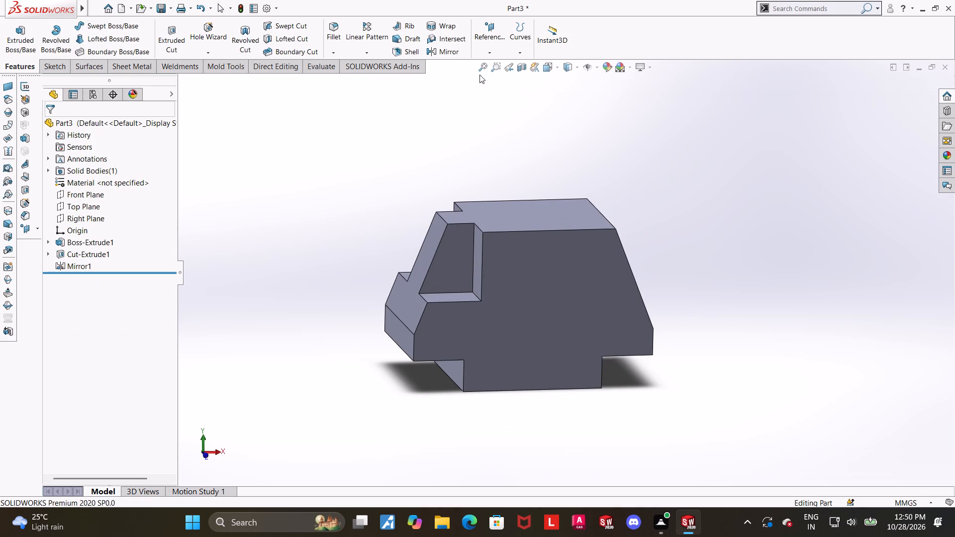
click(457, 50)
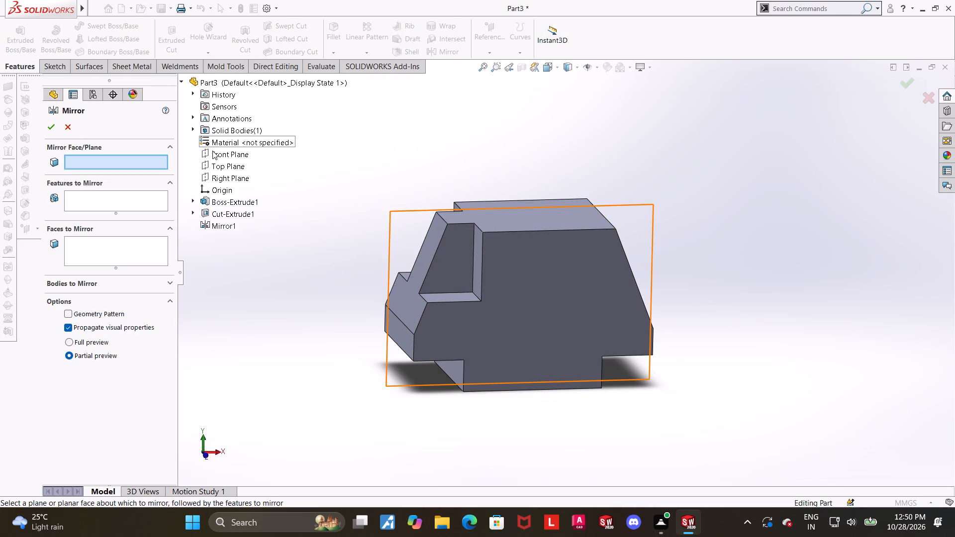
click(222, 173)
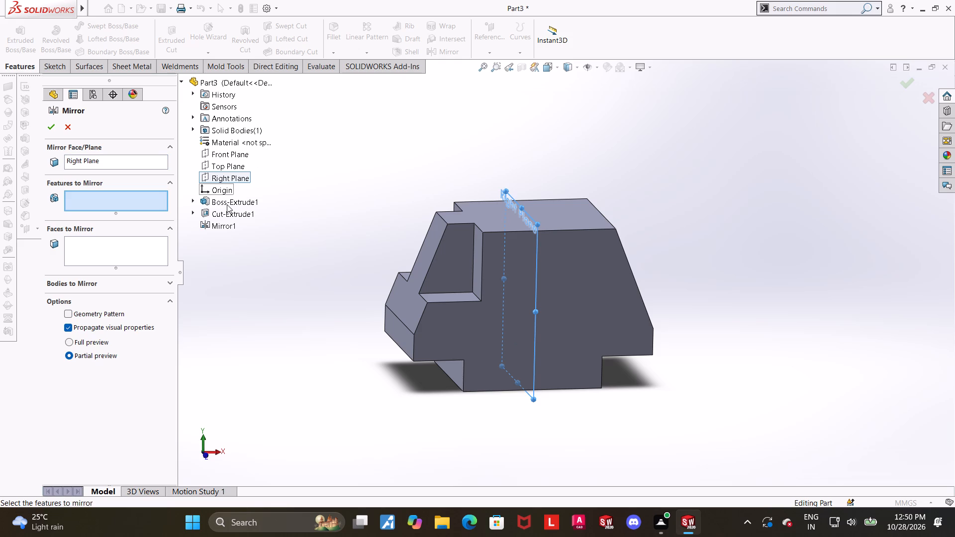
click(226, 210)
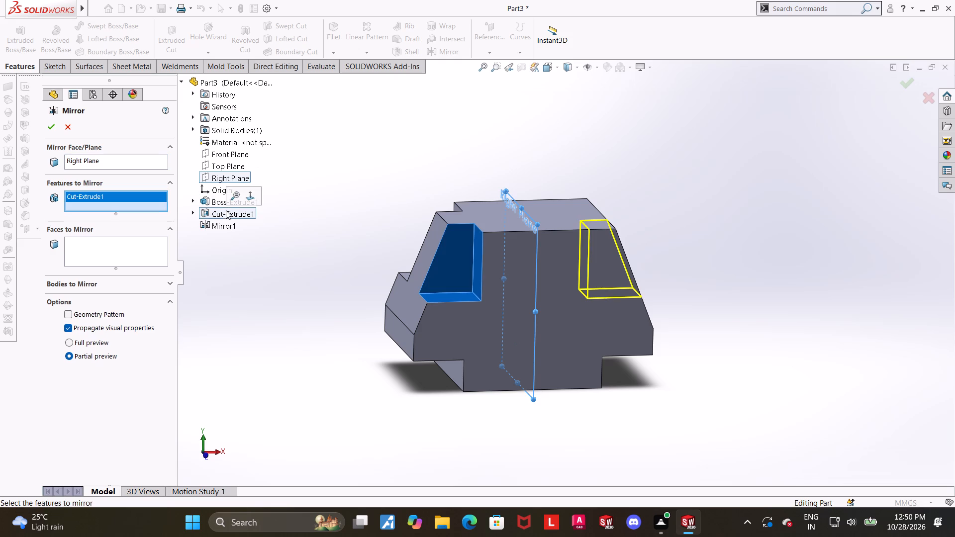
click(225, 221)
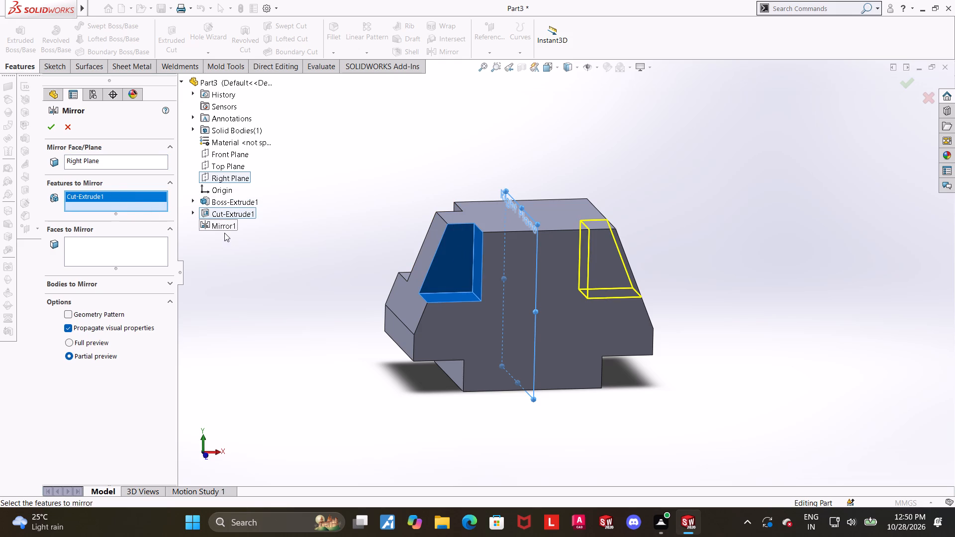
click(223, 226)
click(47, 125)
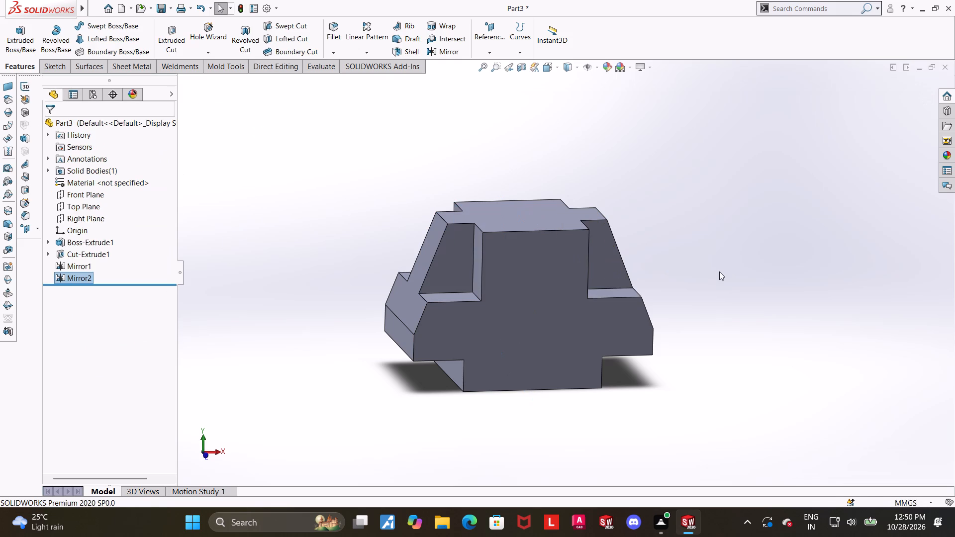
click(720, 271)
Start a sketch on the block's large front face and orient the view normal to it.
key(ctrl+7)
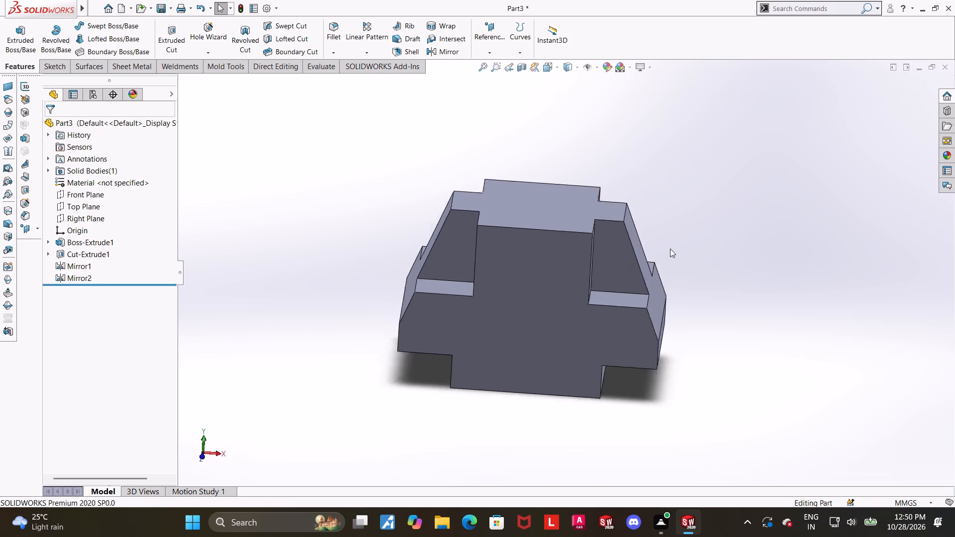
scroll(779, 266, up, 2)
click(767, 279)
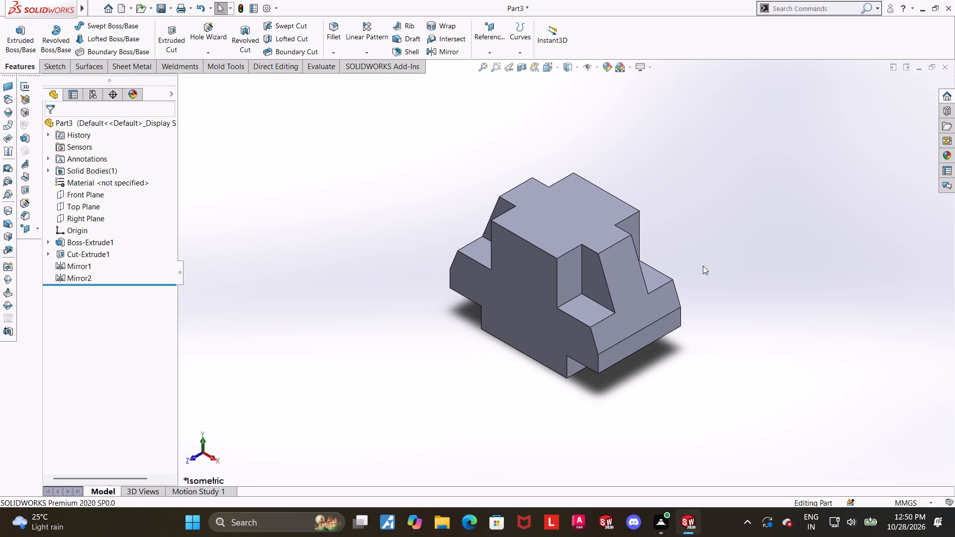
scroll(684, 264, down, 1)
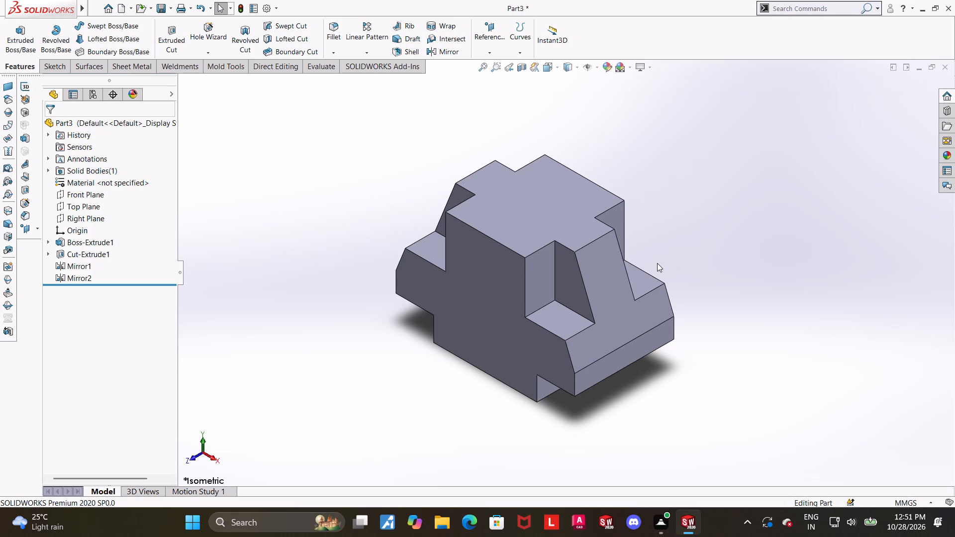
scroll(657, 263, up, 1)
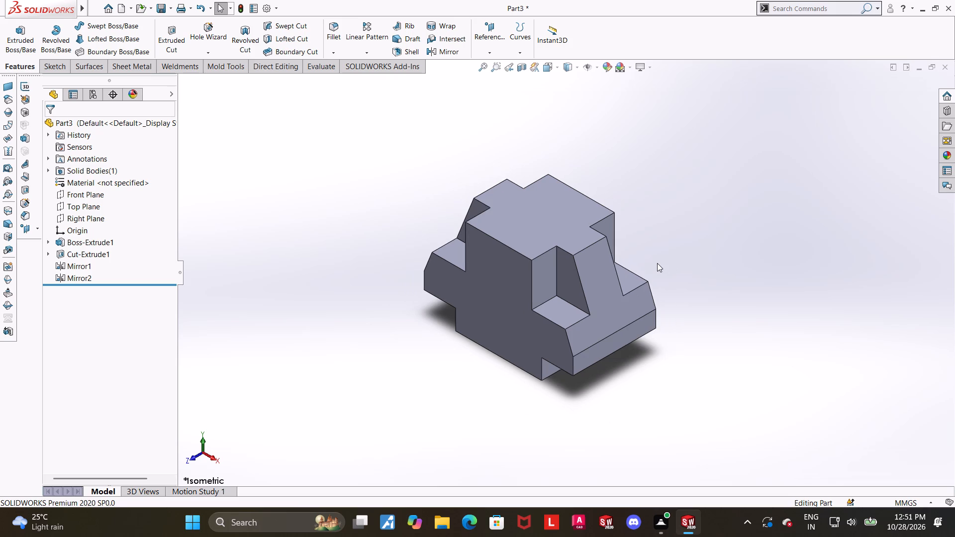
scroll(657, 263, down, 1)
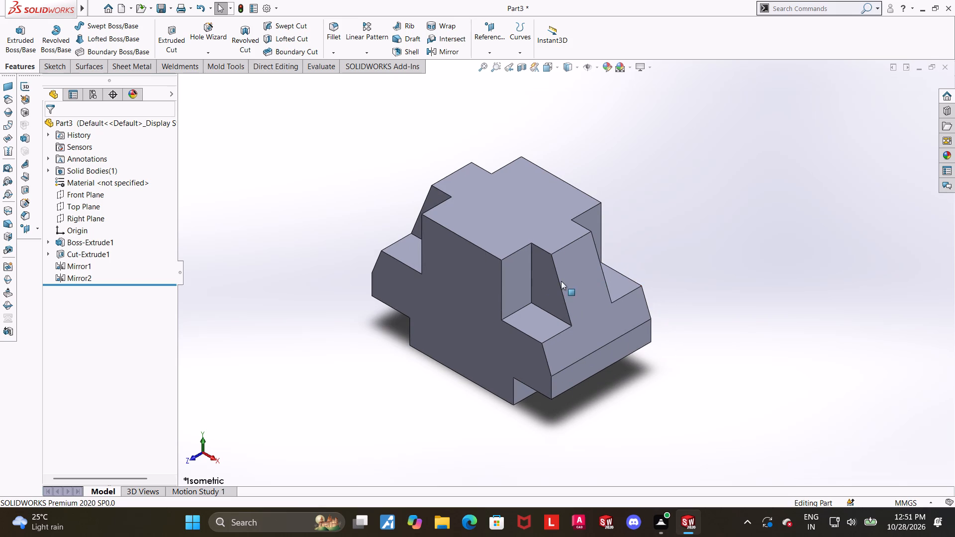
middle_drag(524, 294, 524, 280)
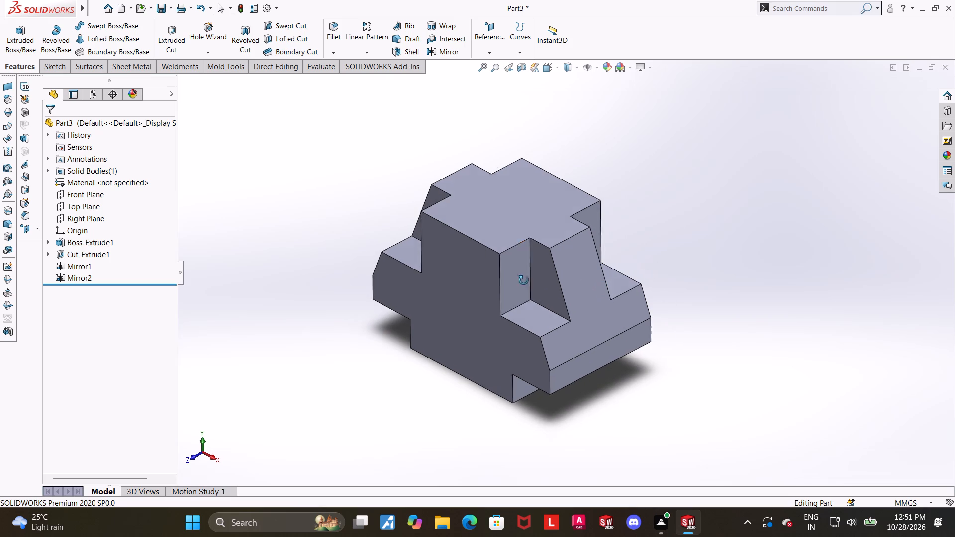
middle_drag(524, 280, 565, 213)
click(472, 238)
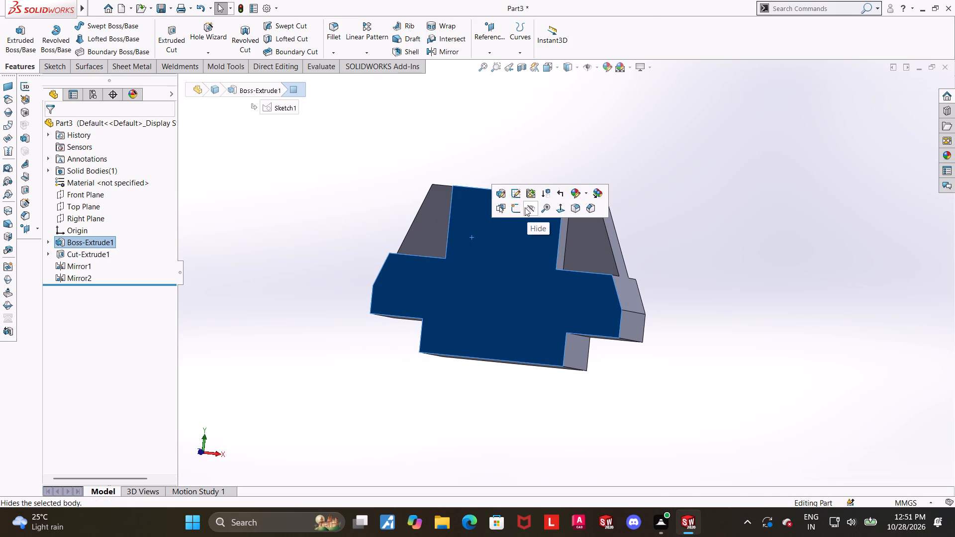
click(520, 207)
click(74, 292)
click(98, 280)
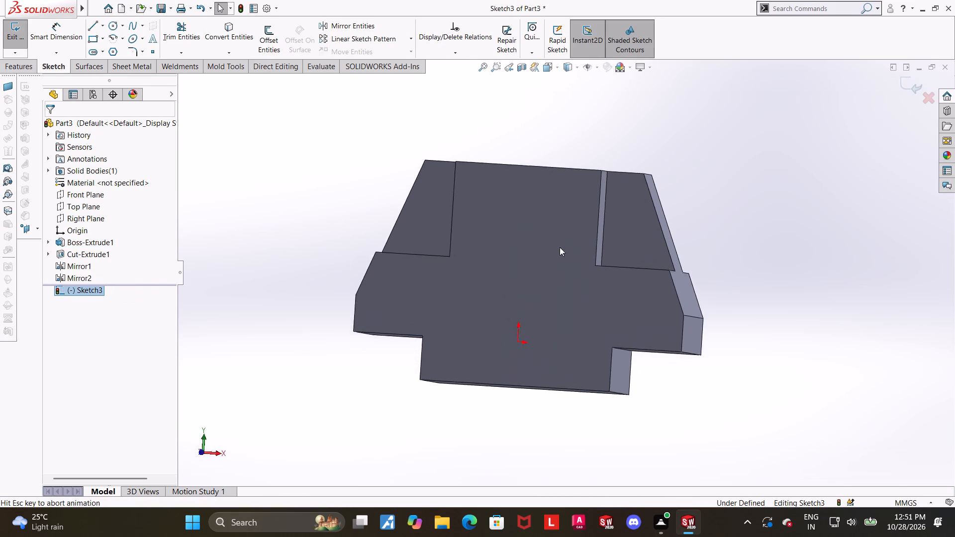
Sketch a circle of about 14.65 mm radius centred on the midpoint of the front face's top edge.
scroll(640, 245, up, 4)
scroll(724, 210, down, 3)
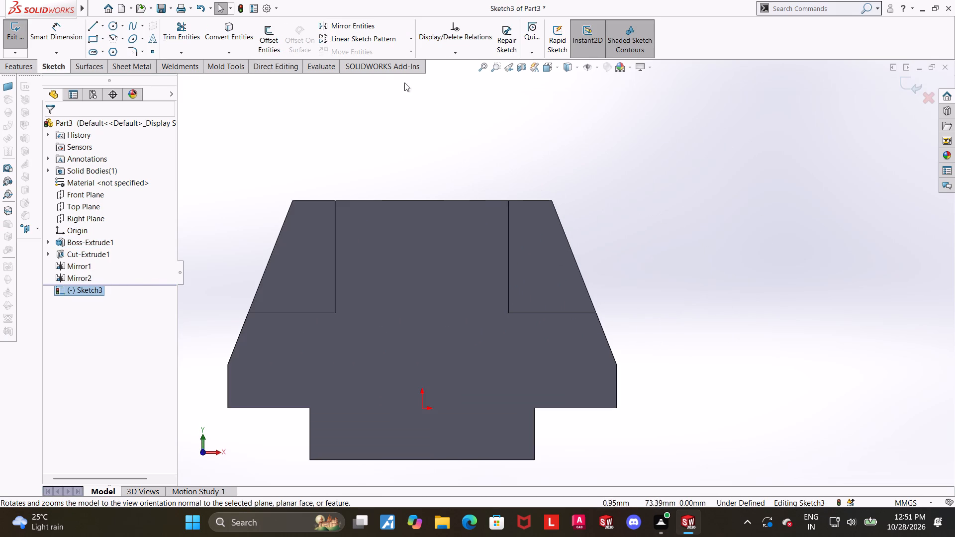
click(108, 27)
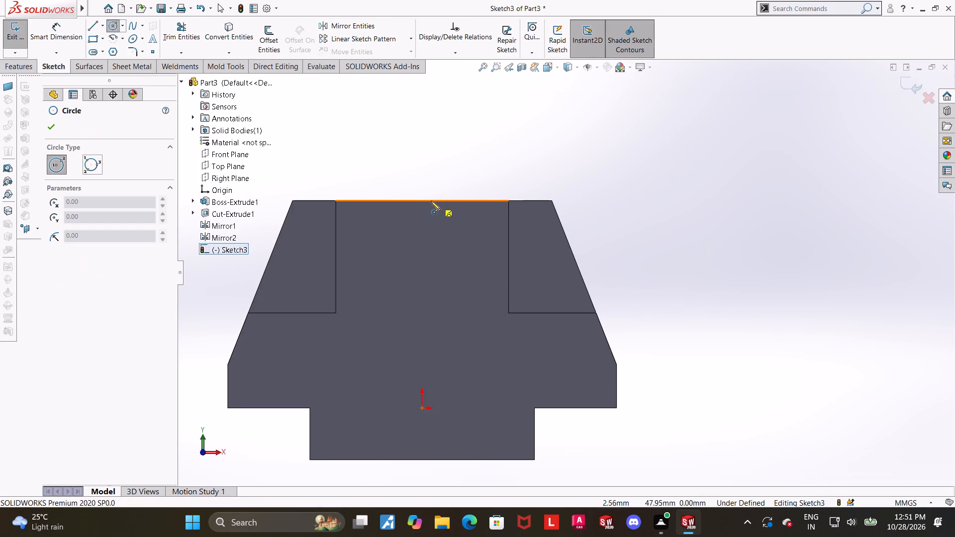
click(422, 200)
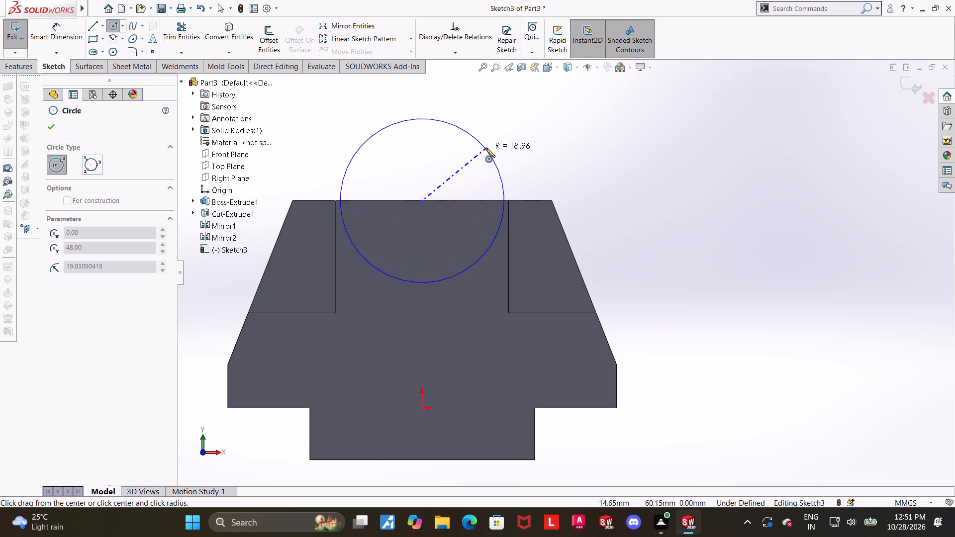
click(485, 200)
key(Escape)
key(Escape)
Dimension the circle's diameter as 15 mm.
click(49, 30)
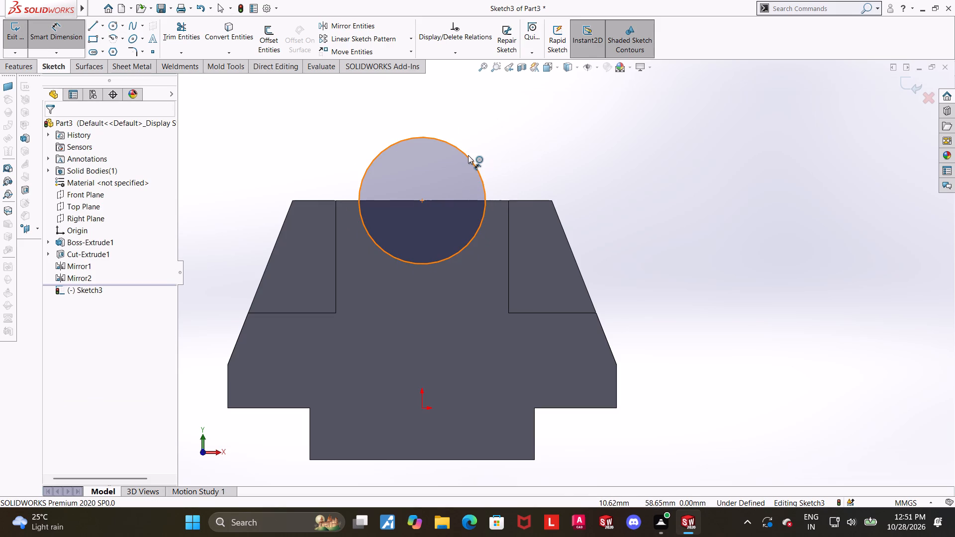
click(468, 155)
click(483, 134)
text(15)
key(Return)
key(Escape)
Set the circle's diameter to 30 mm.
double_click(460, 126)
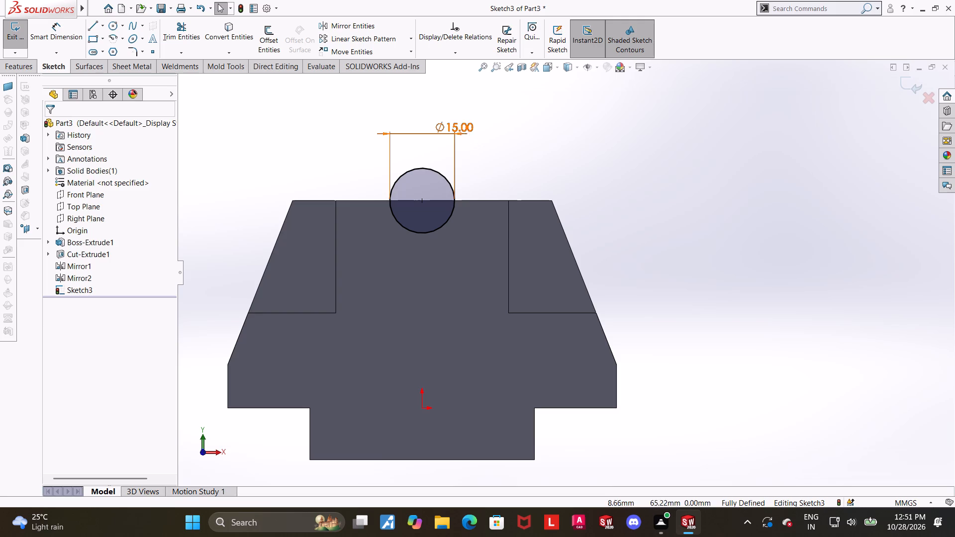
key(3)
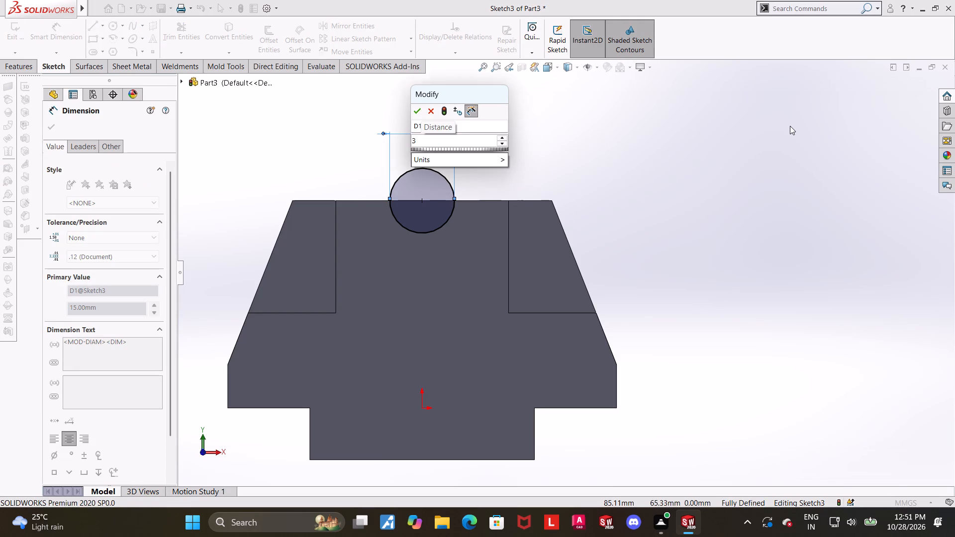
key(0)
key(Return)
key(Escape)
click(717, 253)
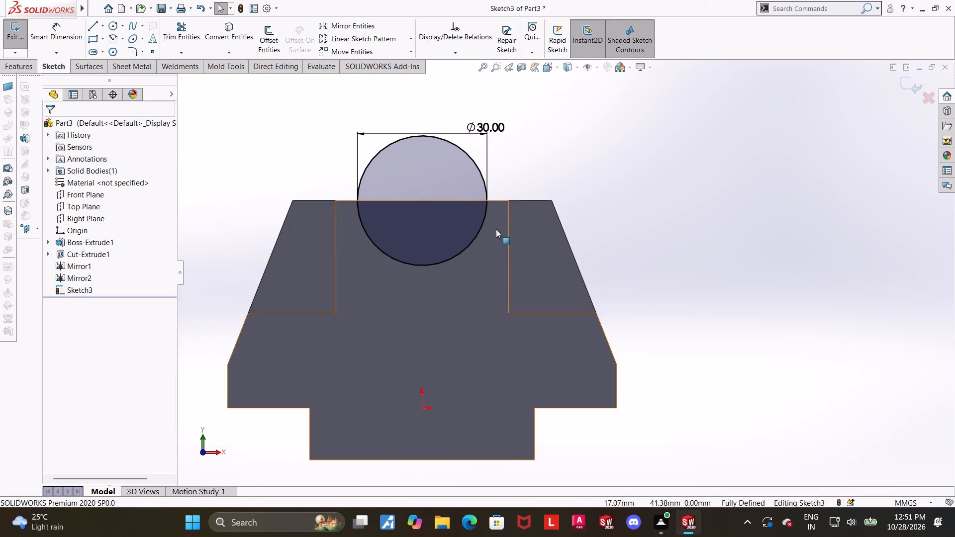
Apply a sketch relation between the circle's centre point and the origin.
click(422, 202)
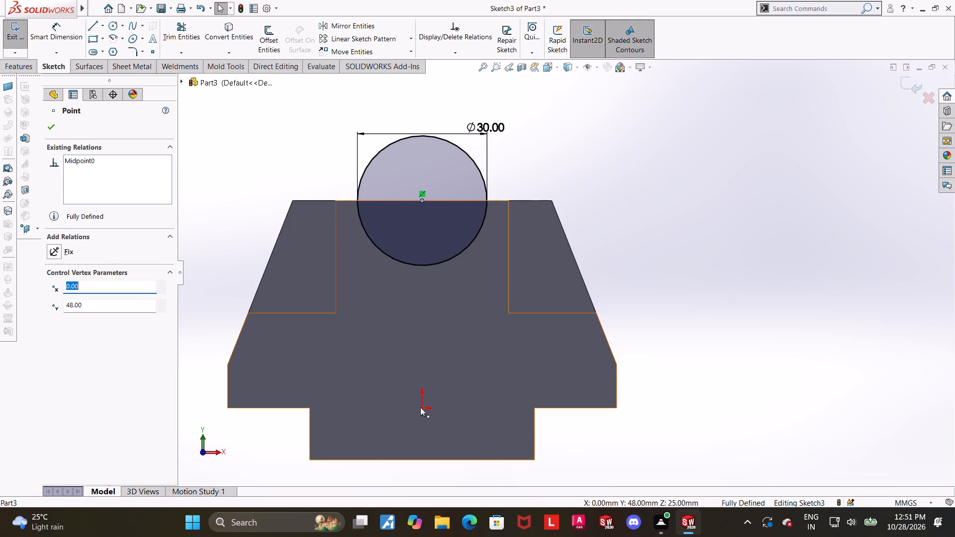
ctrl+click(420, 407)
click(54, 318)
click(712, 234)
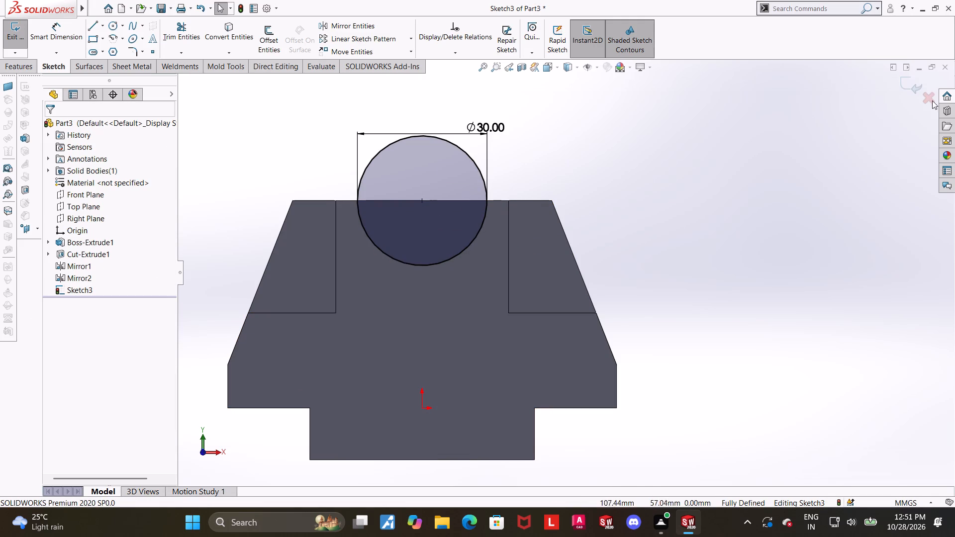
Cut the 30 mm circle sketch through the whole block to form a semicircular groove along its top.
click(912, 89)
scroll(780, 207, up, 5)
middle_drag(662, 216, 714, 277)
click(181, 28)
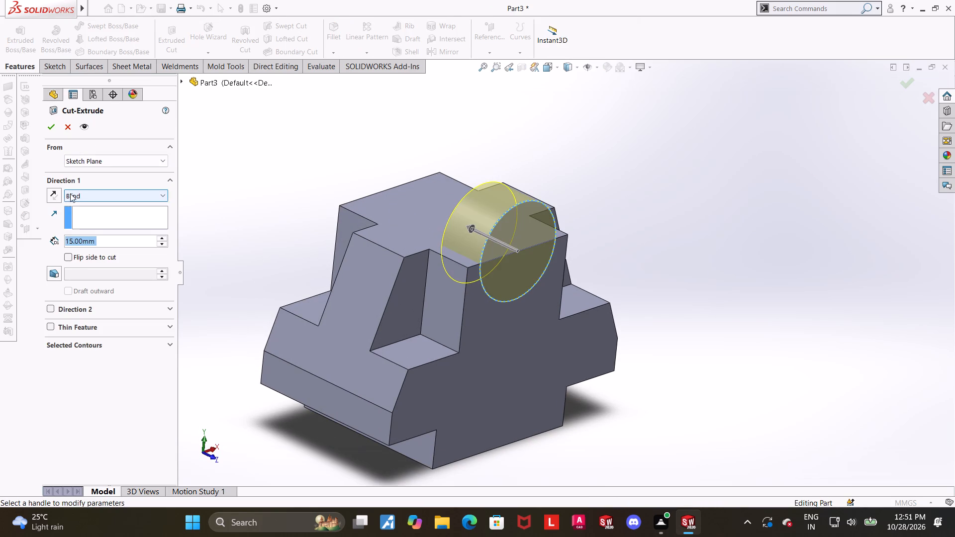
click(70, 193)
click(81, 216)
click(51, 129)
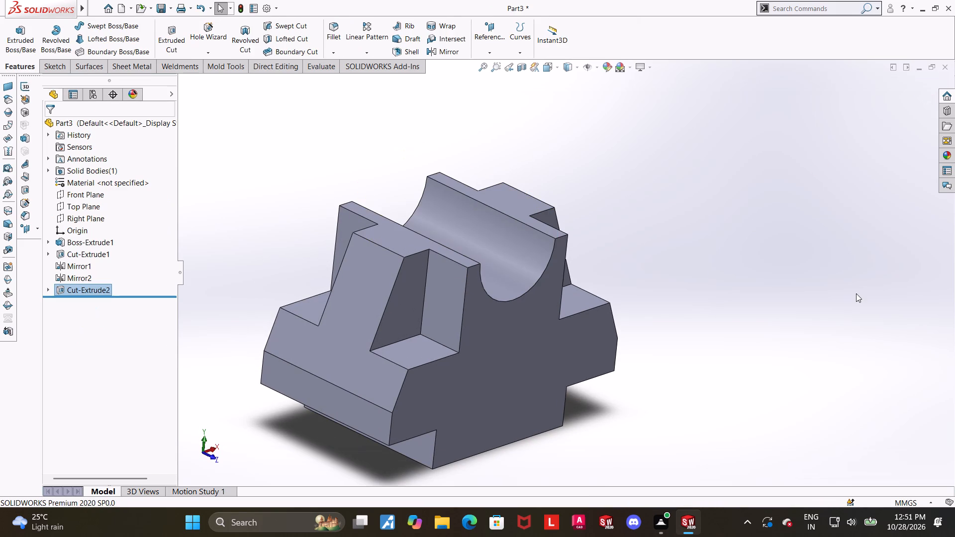
Open a new sketch on the Front Plane, viewed normal to the plane.
middle_drag(840, 275, 819, 268)
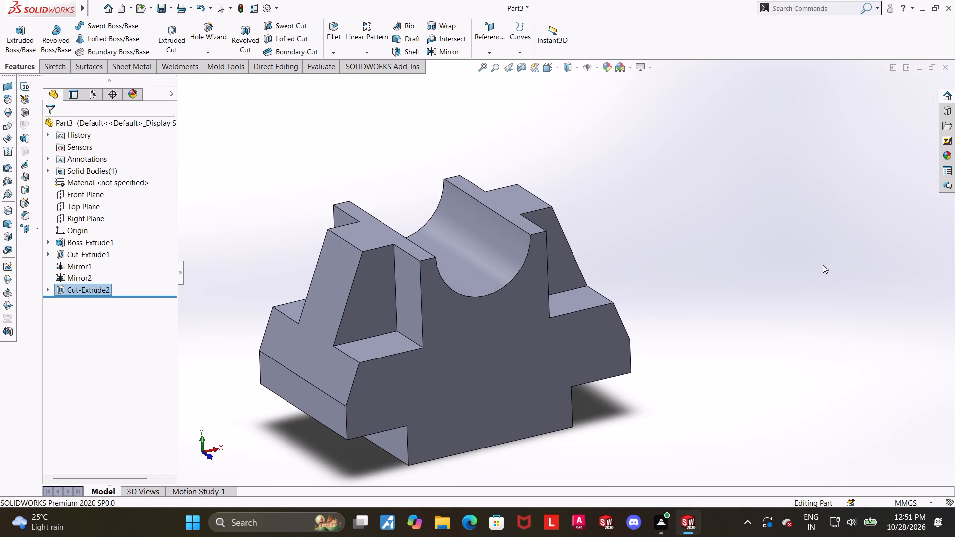
middle_drag(821, 273, 804, 282)
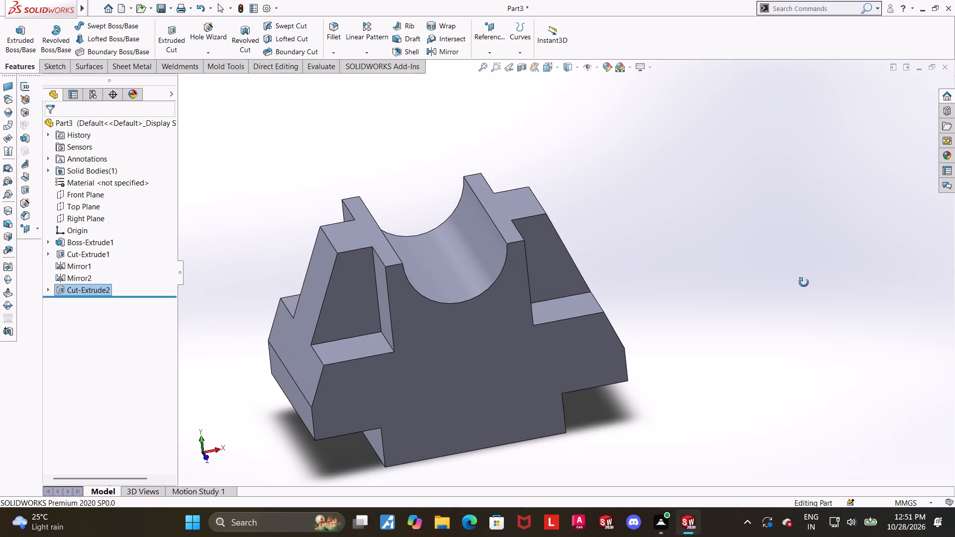
middle_drag(804, 282, 807, 282)
scroll(845, 287, up, 1)
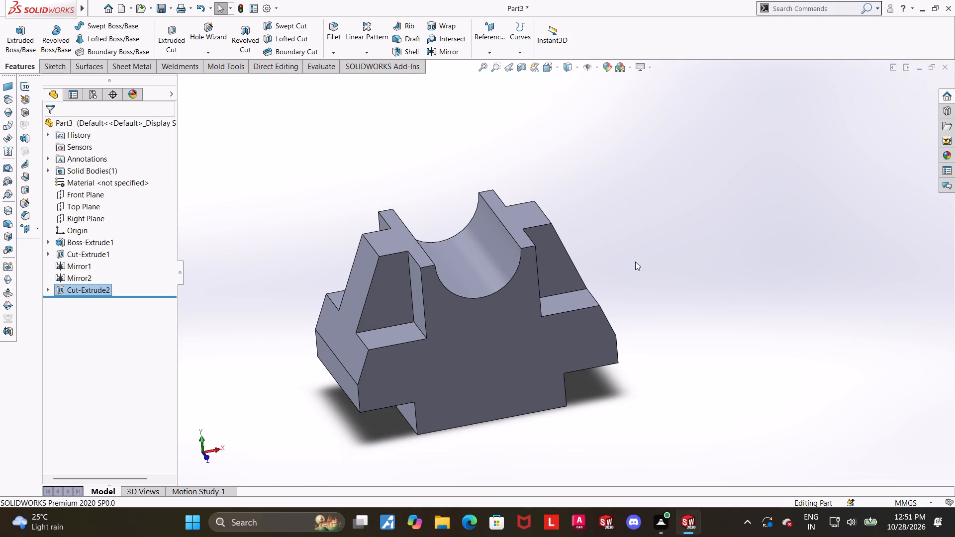
middle_drag(645, 246, 636, 247)
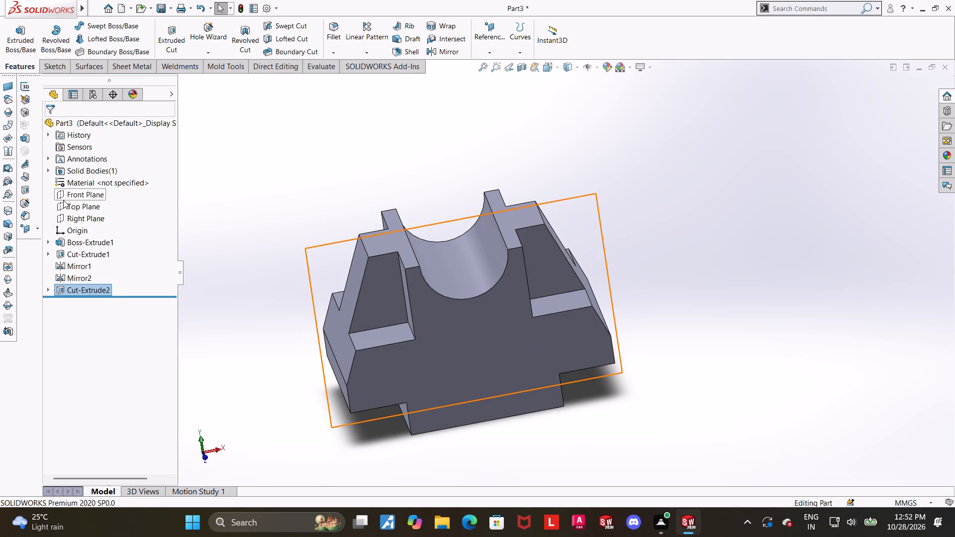
click(63, 200)
middle_drag(757, 238, 788, 208)
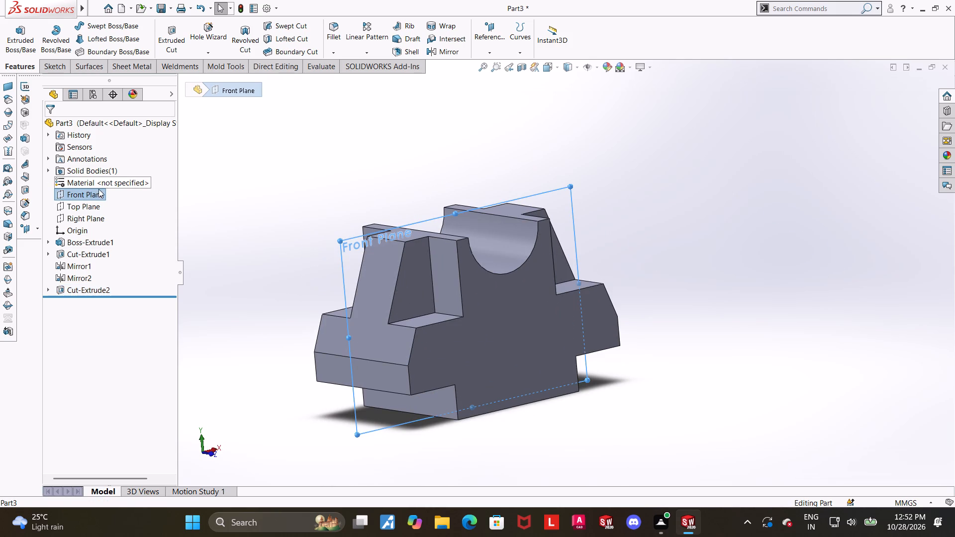
click(95, 192)
click(101, 180)
click(88, 303)
click(100, 287)
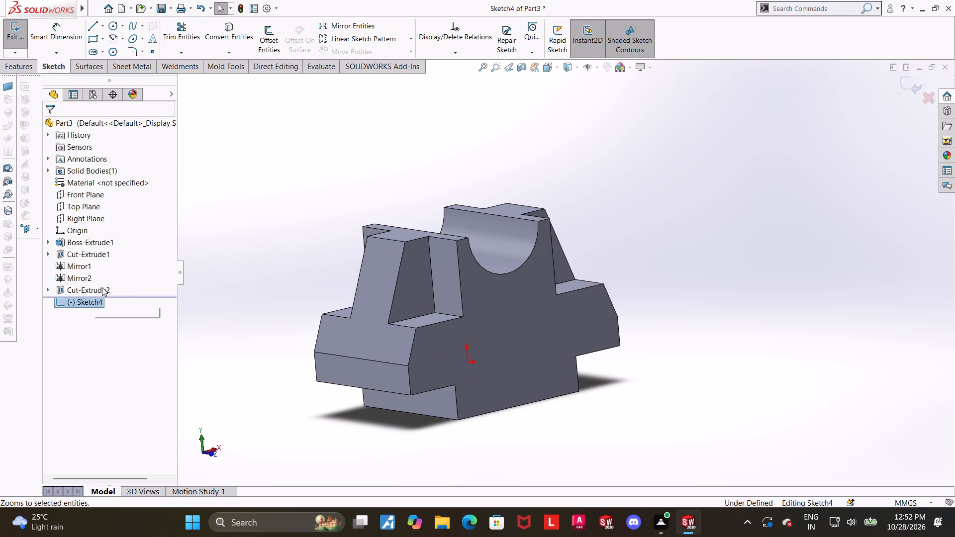
click(100, 298)
click(120, 286)
scroll(452, 215, up, 5)
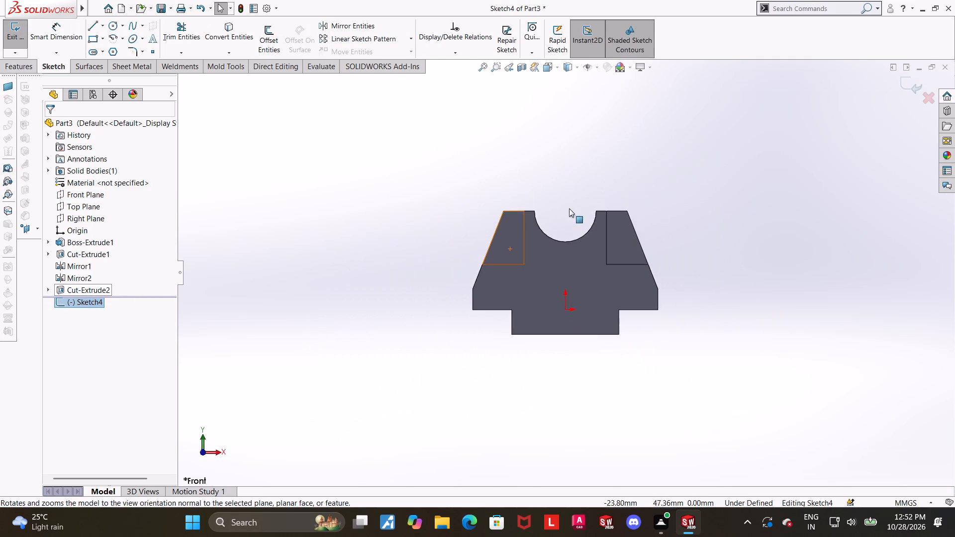
scroll(672, 200, down, 3)
Sketch a circle centred on the groove's arc centre and reaching out to the groove's edge.
click(111, 27)
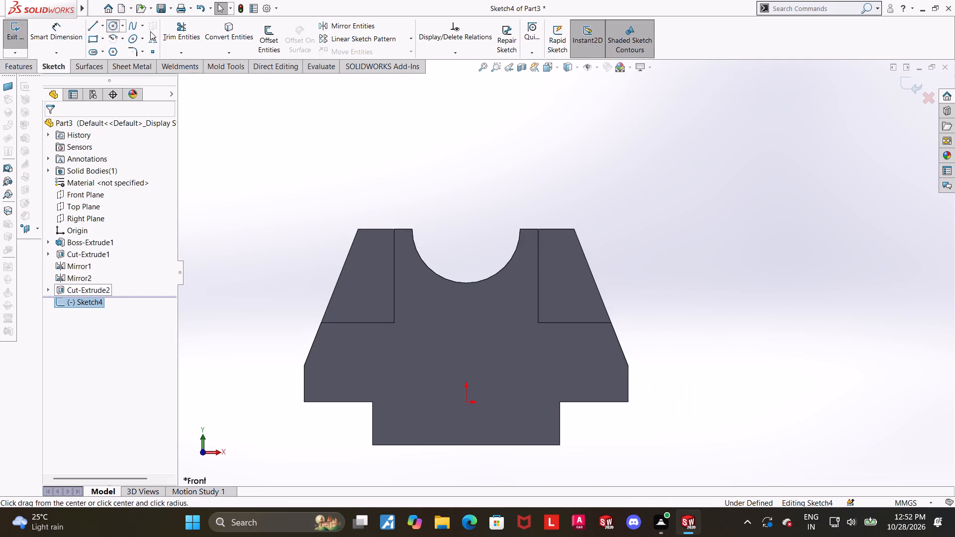
click(465, 227)
click(501, 269)
key(Escape)
key(Escape)
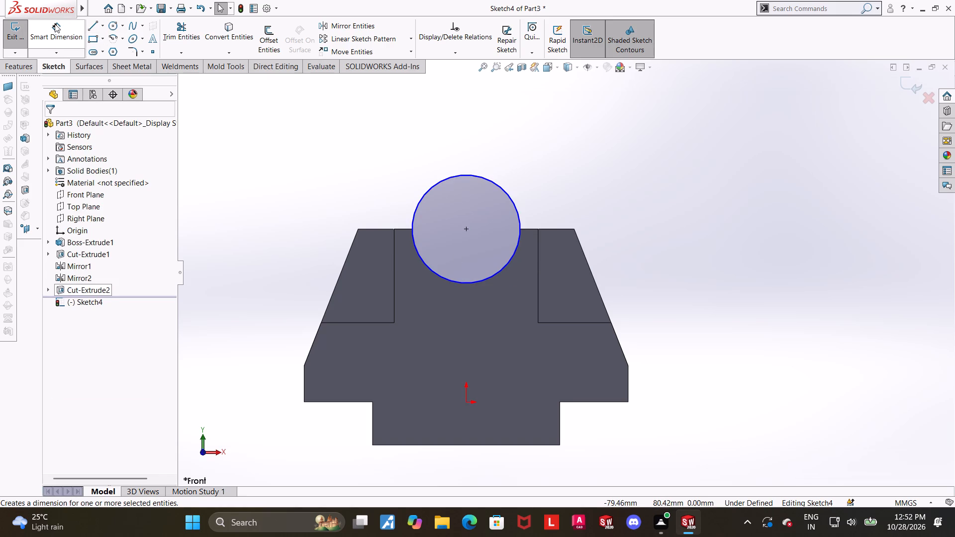
Make the sketched circle coradial with the groove's arc edge and finish the sketch.
middle_drag(431, 239, 447, 263)
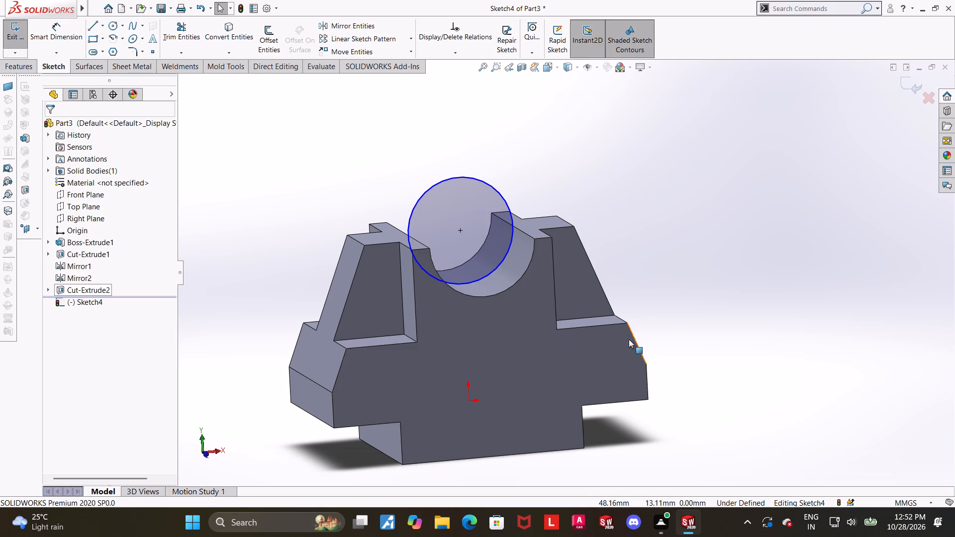
scroll(548, 325, up, 1)
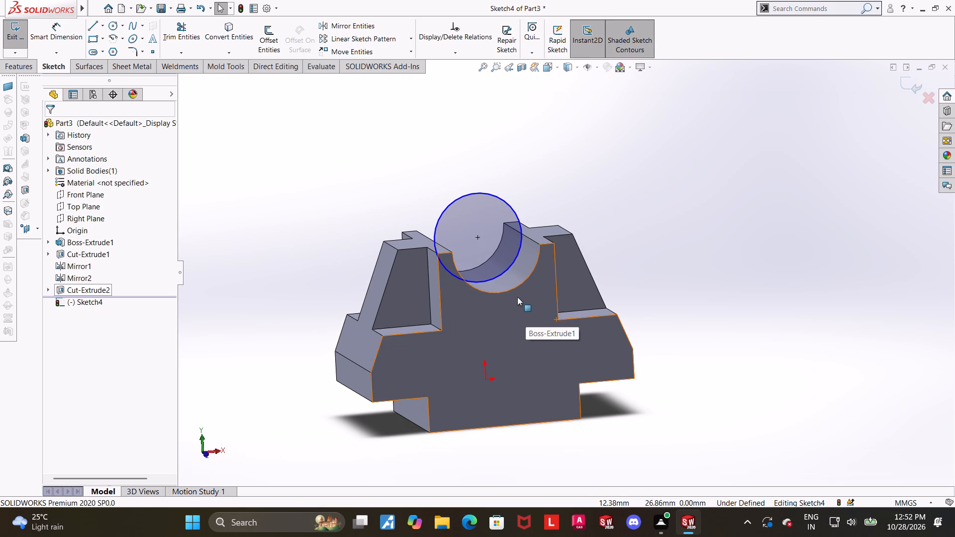
click(614, 218)
key(Escape)
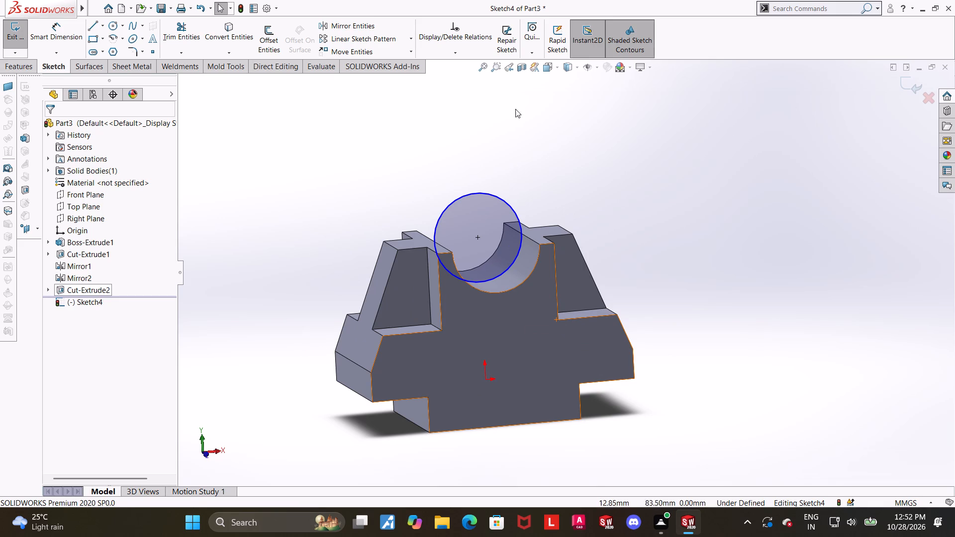
double_click(540, 71)
click(475, 324)
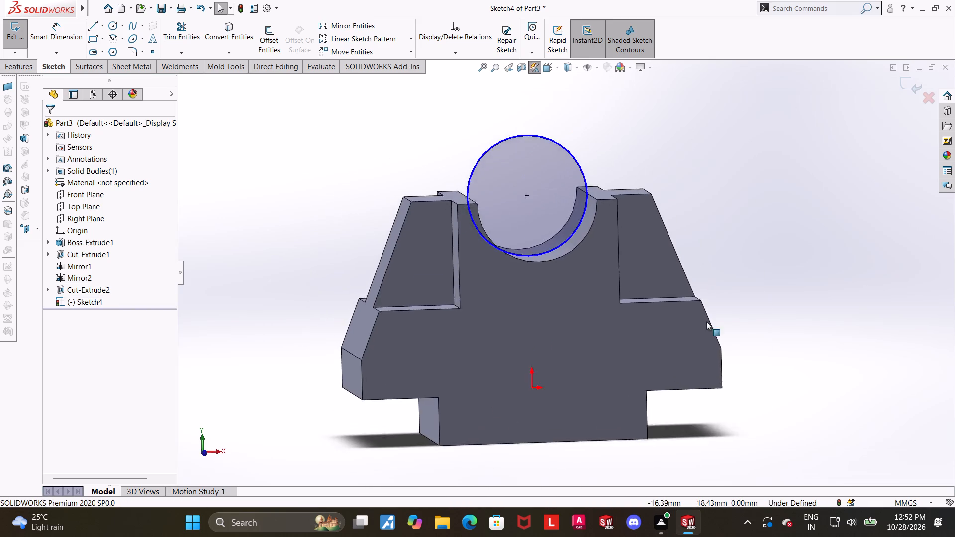
click(876, 389)
drag(557, 238, 558, 197)
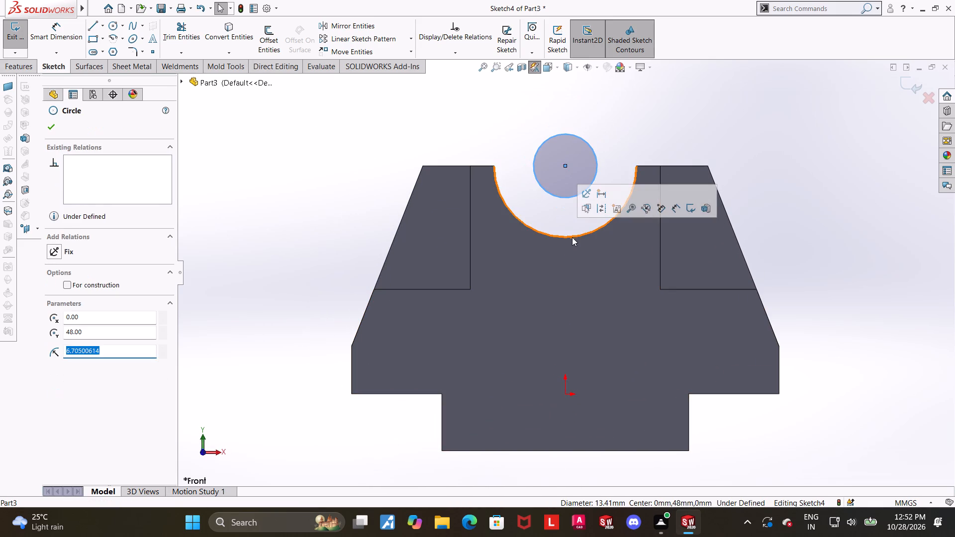
click(572, 237)
ctrl+click(564, 197)
click(52, 300)
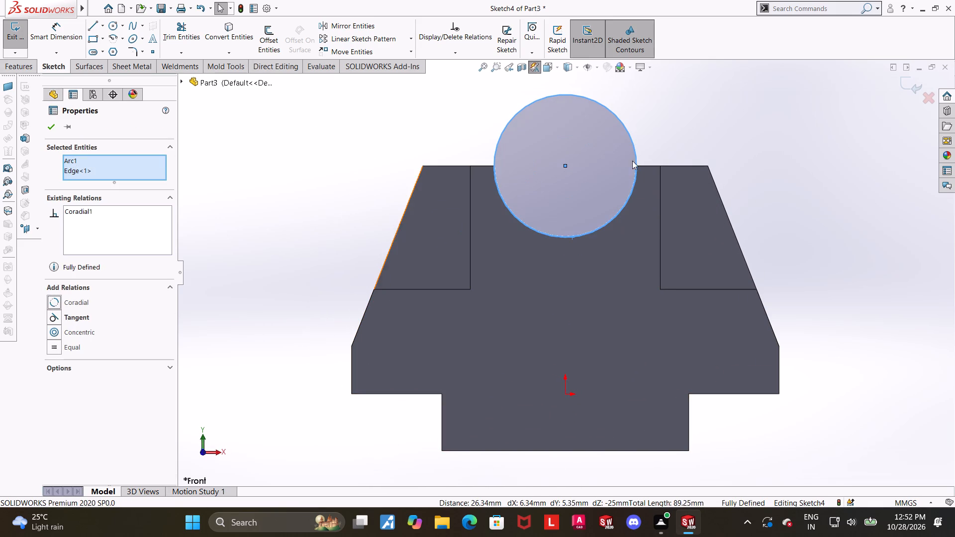
click(866, 147)
click(907, 83)
Extrude the circle as a Mid Plane boss 30 mm deep, with the result merged into the block.
scroll(846, 153, up, 4)
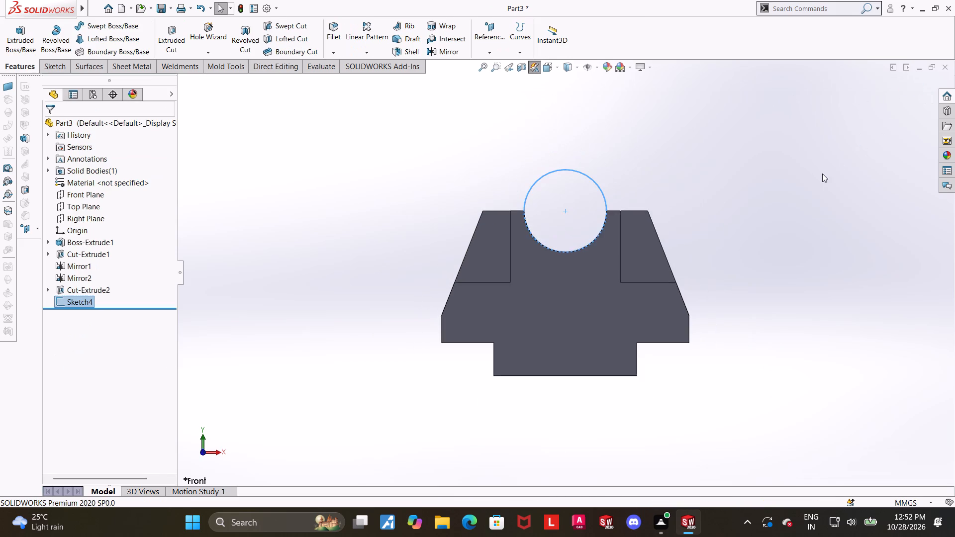
middle_drag(749, 222, 783, 237)
click(16, 37)
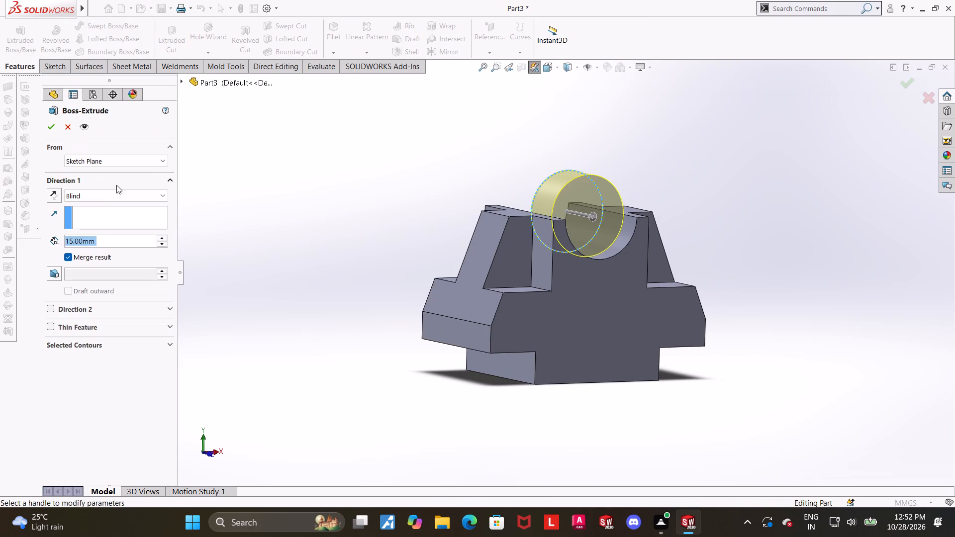
click(101, 190)
click(88, 259)
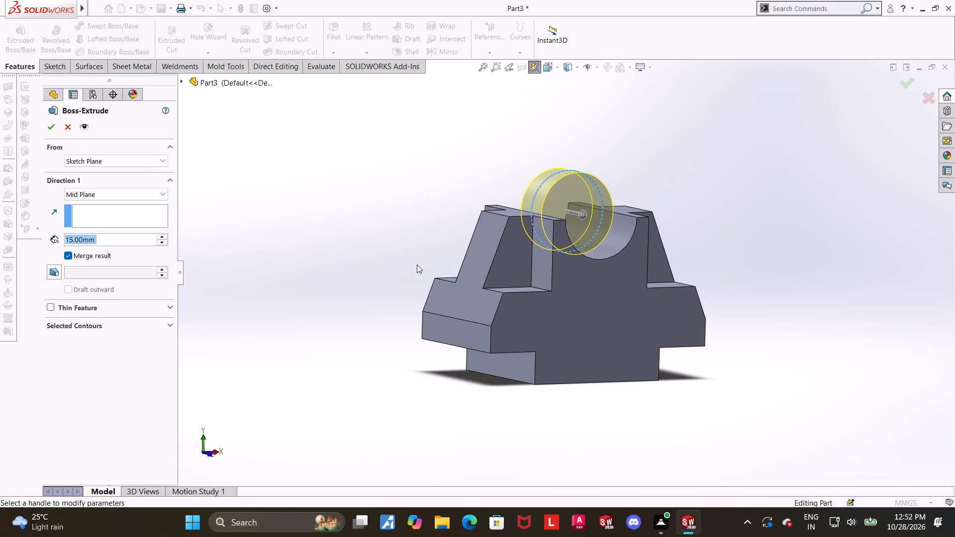
scroll(543, 225, down, 1)
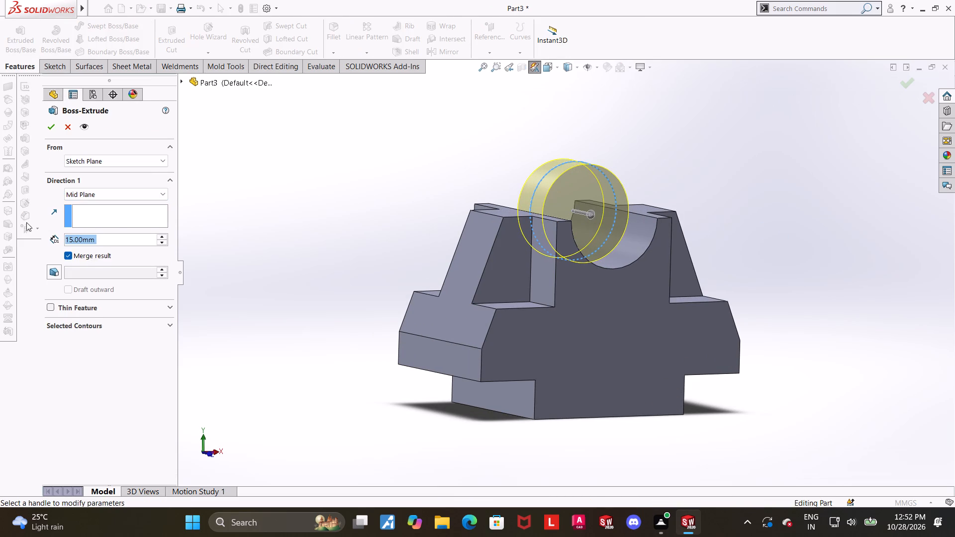
key(3)
key(0)
key(Return)
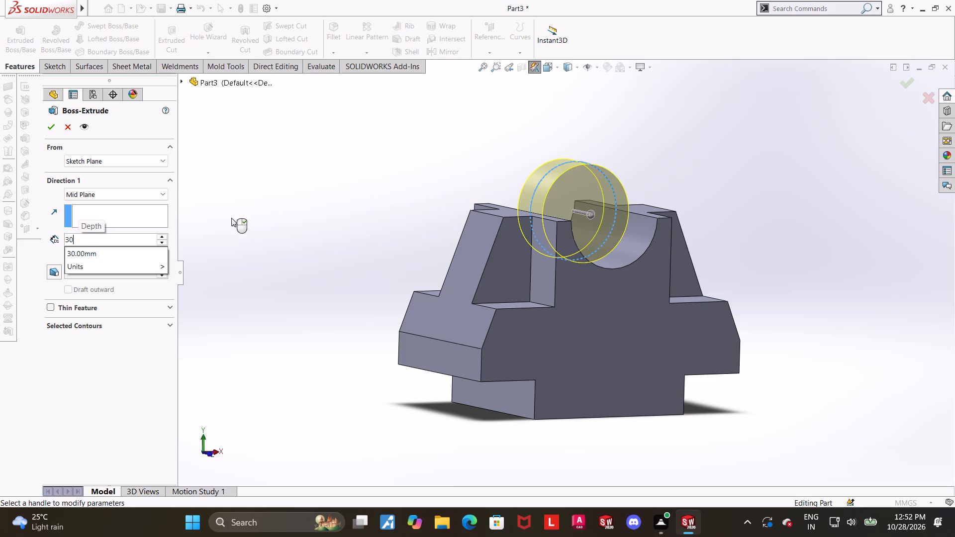
click(51, 125)
click(289, 195)
Examine the new cylinder and how it sits in the groove from several sides.
middle_drag(334, 217, 386, 237)
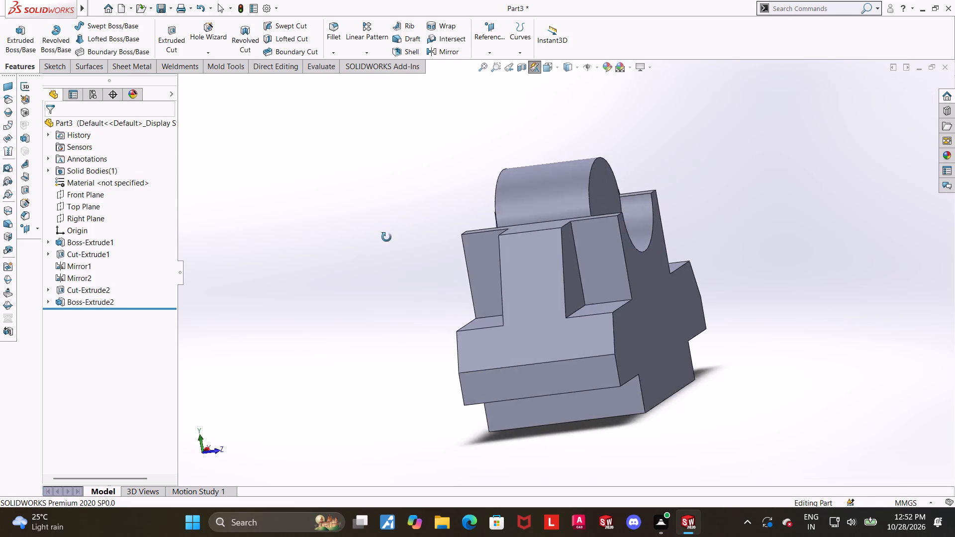
middle_drag(386, 237, 390, 247)
scroll(421, 213, up, 1)
middle_drag(471, 231, 426, 296)
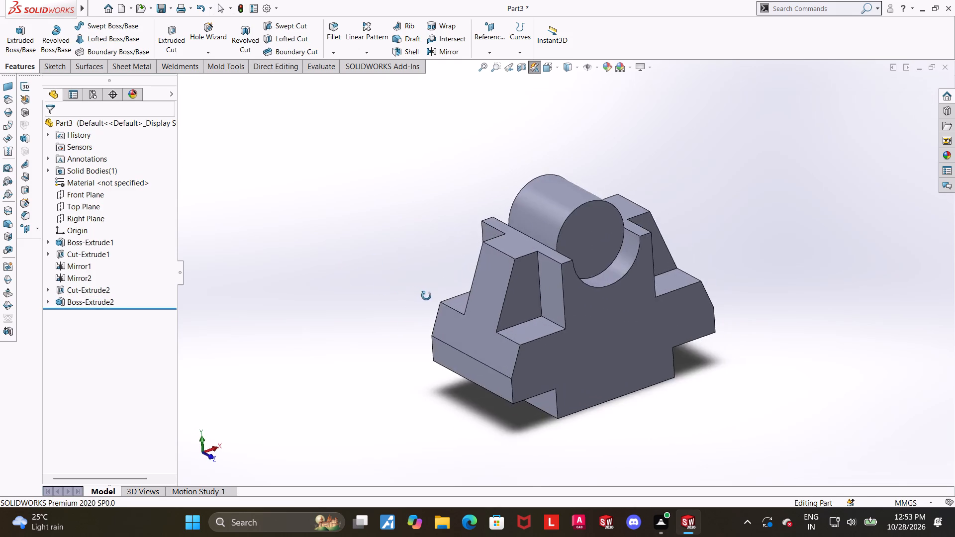
middle_drag(426, 296, 346, 326)
scroll(346, 326, up, 1)
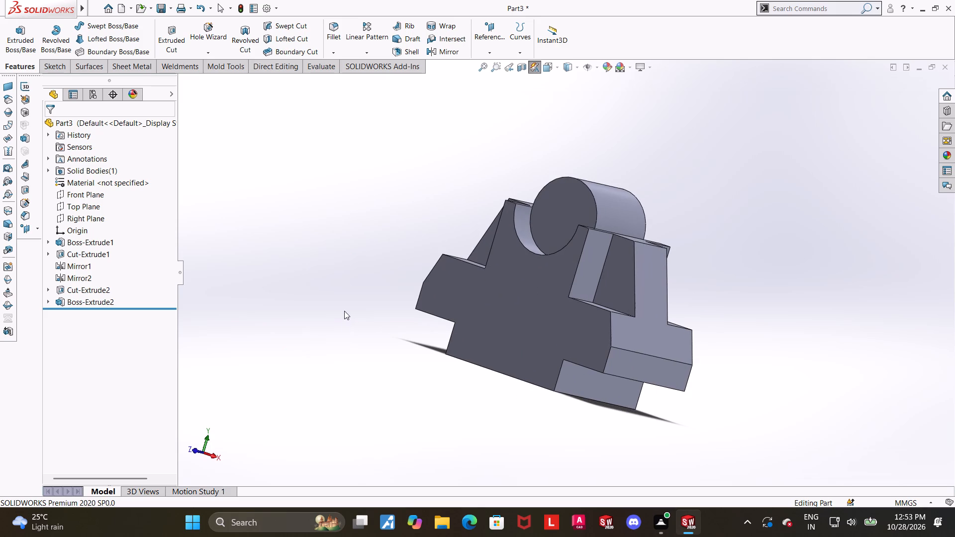
middle_drag(338, 299, 258, 293)
scroll(767, 239, down, 3)
middle_drag(519, 240, 517, 241)
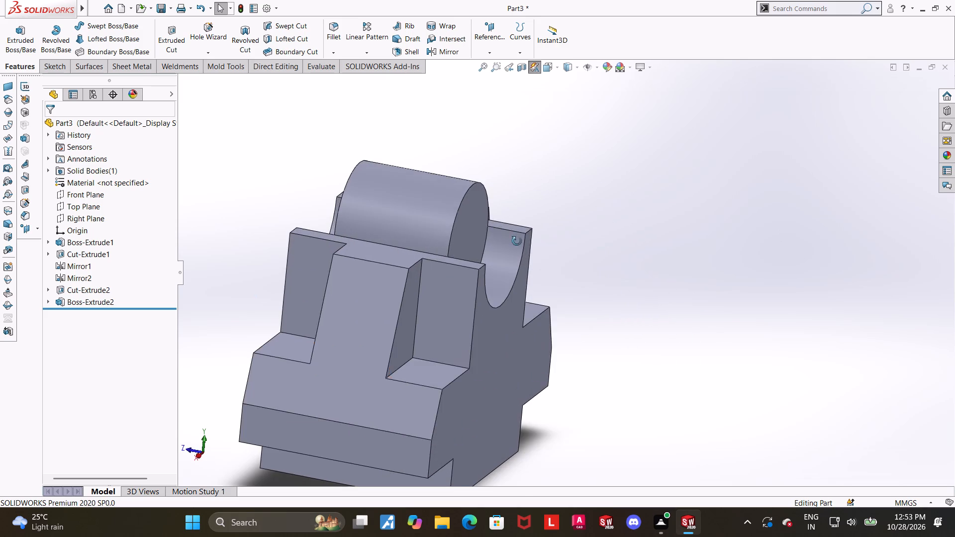
middle_drag(517, 241, 478, 250)
middle_click(478, 250)
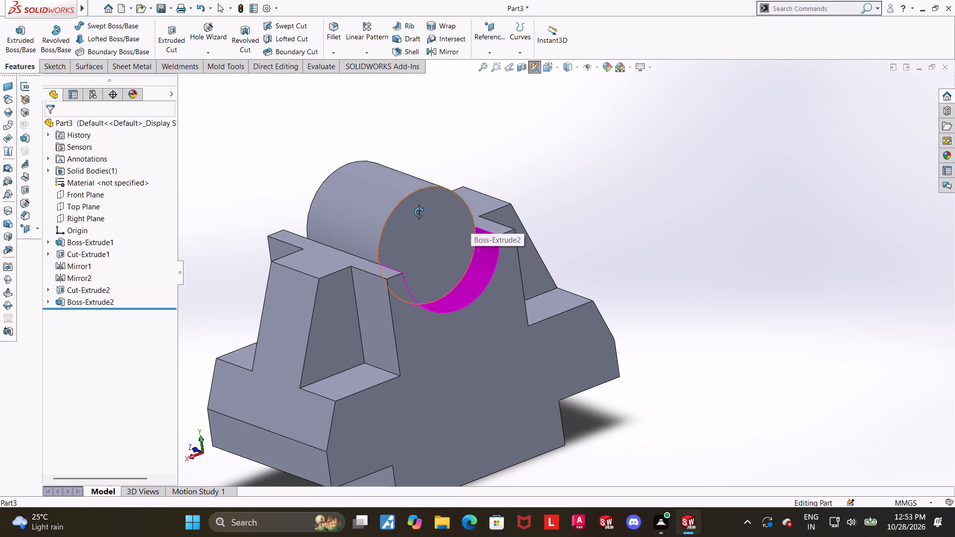
click(354, 134)
key(Escape)
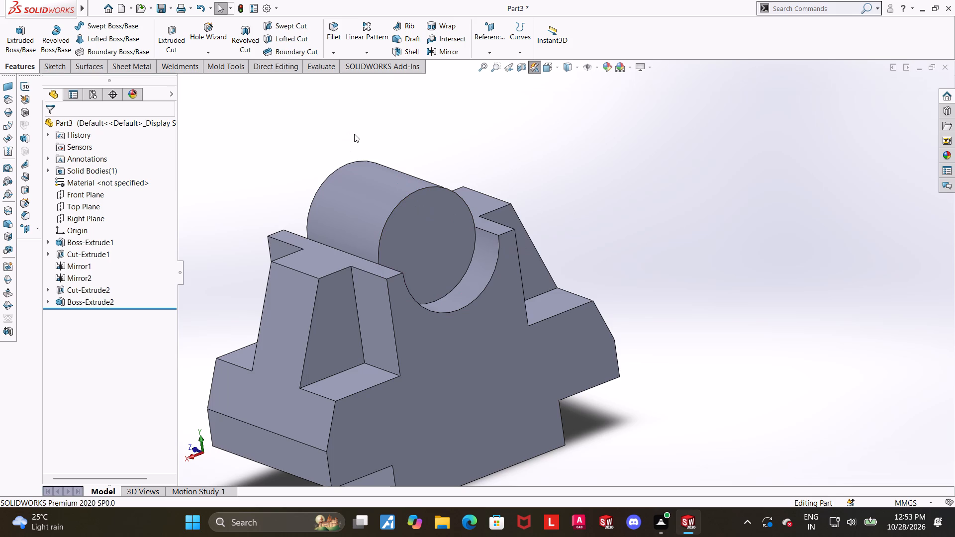
Open a new sketch on the Right Plane, viewed normal to the plane.
click(94, 218)
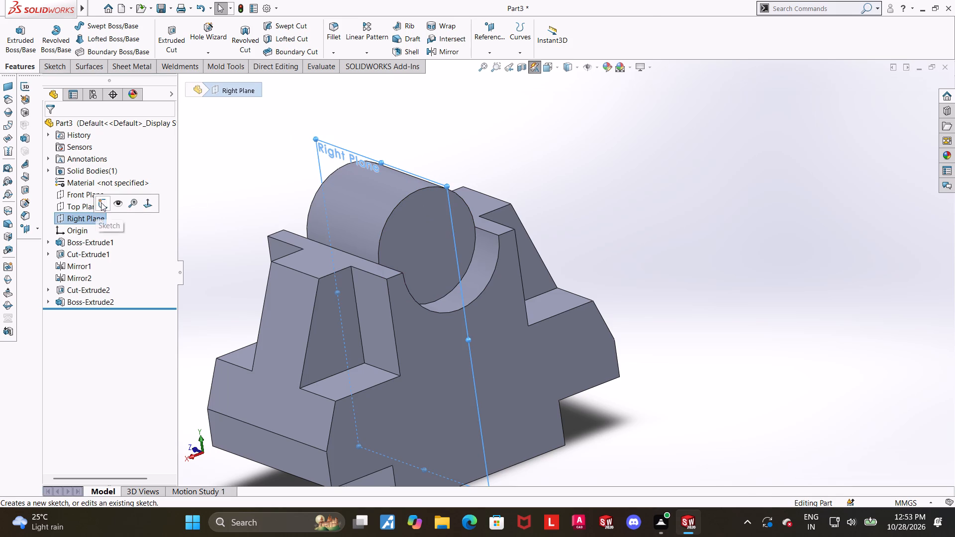
click(101, 202)
double_click(87, 307)
click(112, 298)
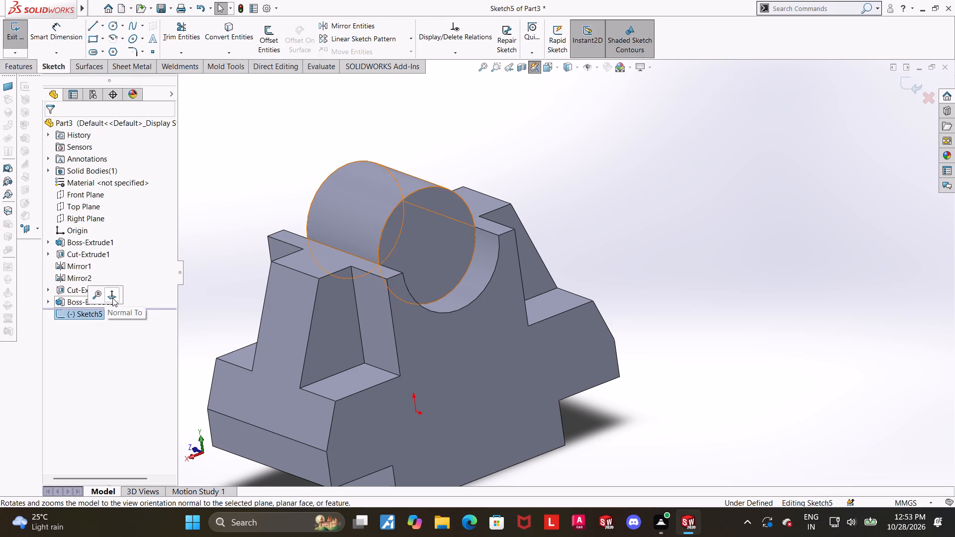
scroll(294, 283, up, 6)
scroll(628, 261, down, 7)
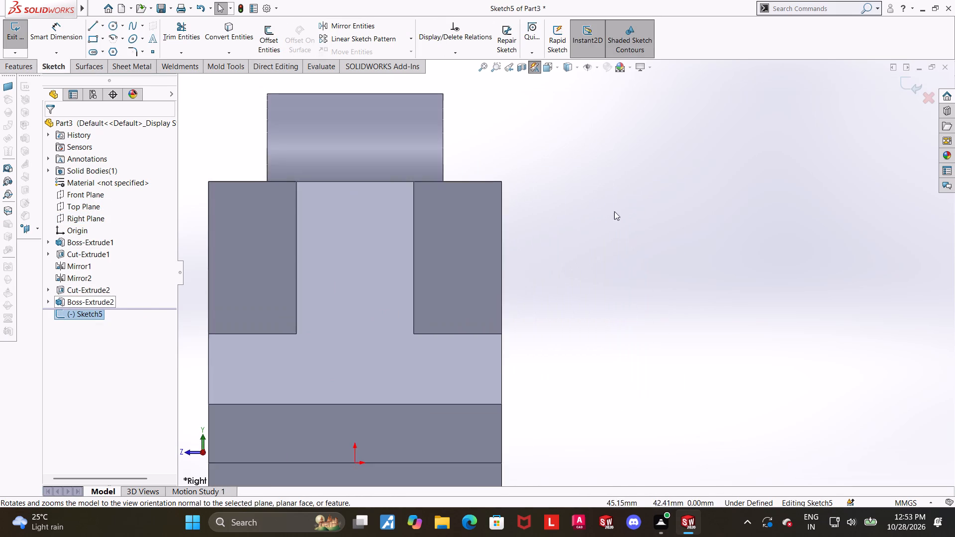
scroll(614, 211, up, 5)
scroll(565, 216, down, 3)
Sketch a closed rectangle of lines about 6 mm wide and 5 mm high in the upper rear corner of the cylinder's side profile.
click(90, 26)
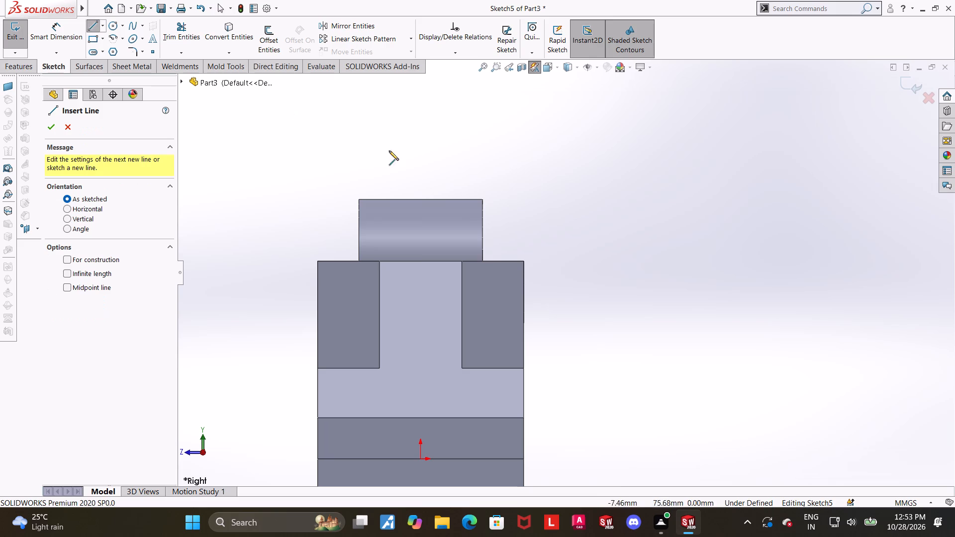
click(484, 221)
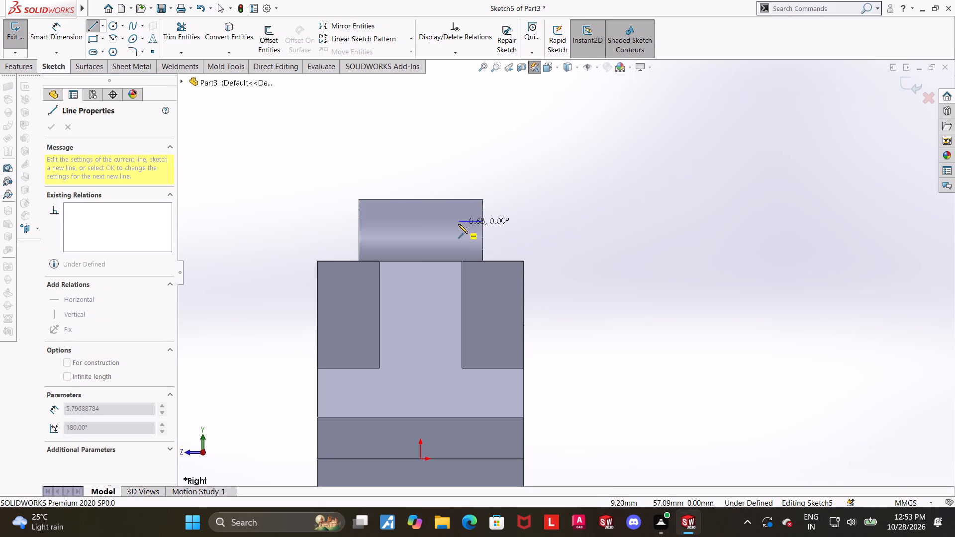
click(458, 224)
click(461, 200)
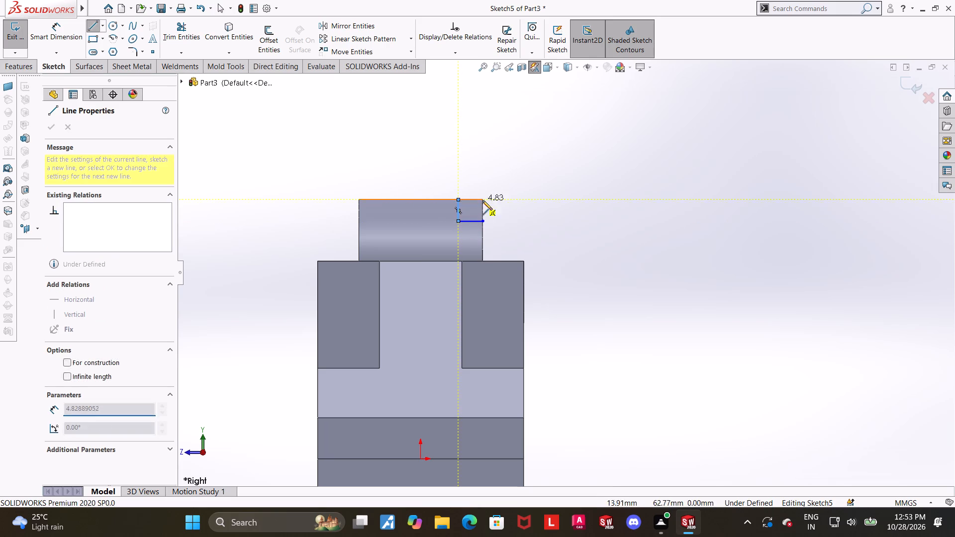
click(485, 200)
click(481, 223)
key(Escape)
key(Escape)
scroll(469, 210, down, 4)
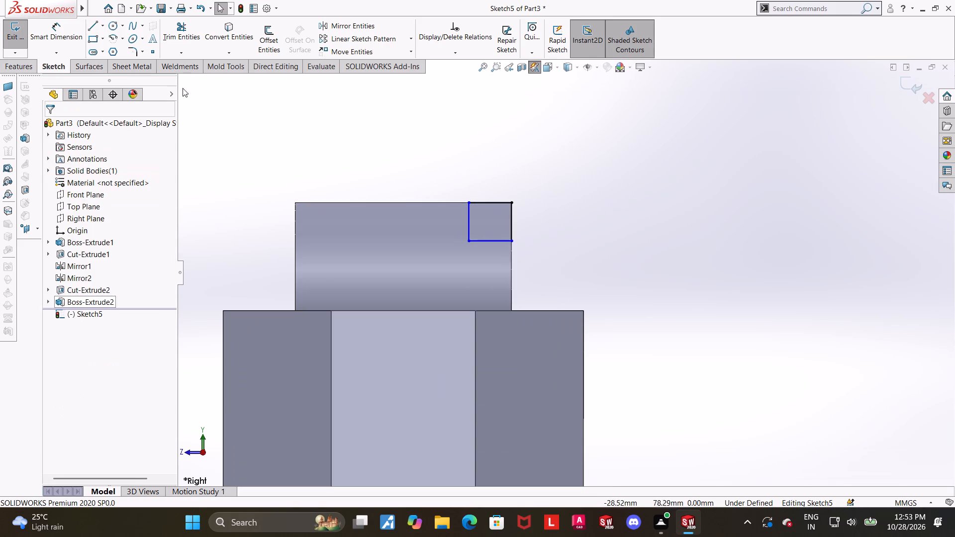
Dimension the height of the corner rectangle on the cylinder's side profile as 8 mm.
key(Escape)
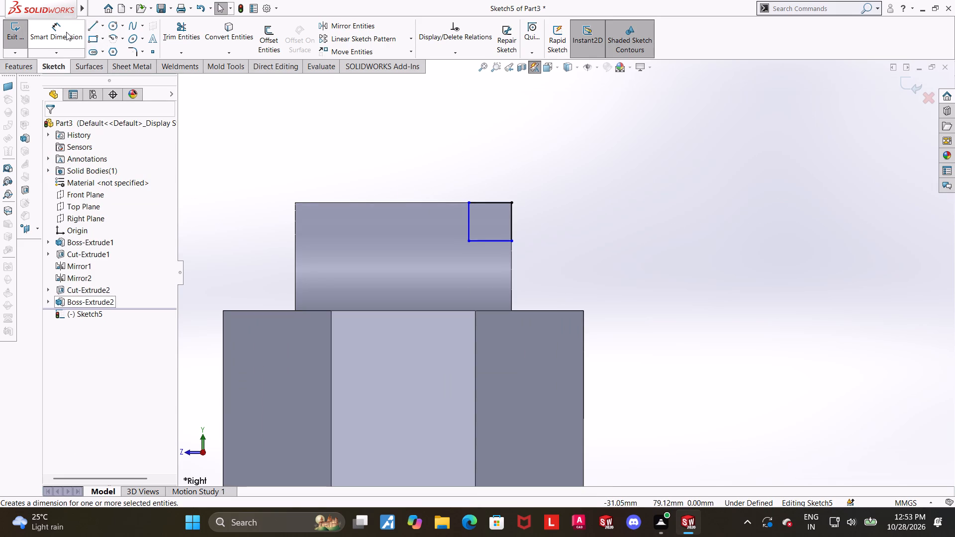
click(66, 31)
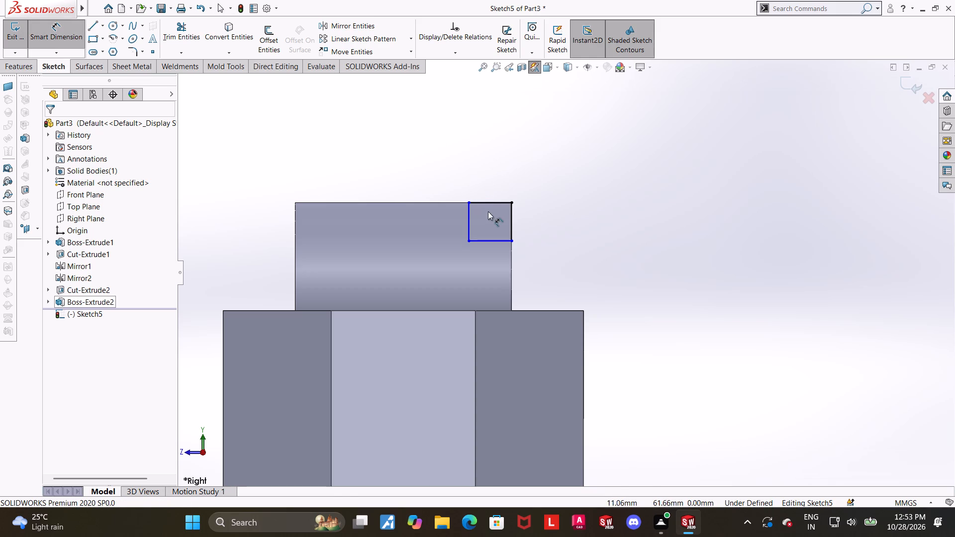
click(491, 203)
click(492, 241)
click(585, 233)
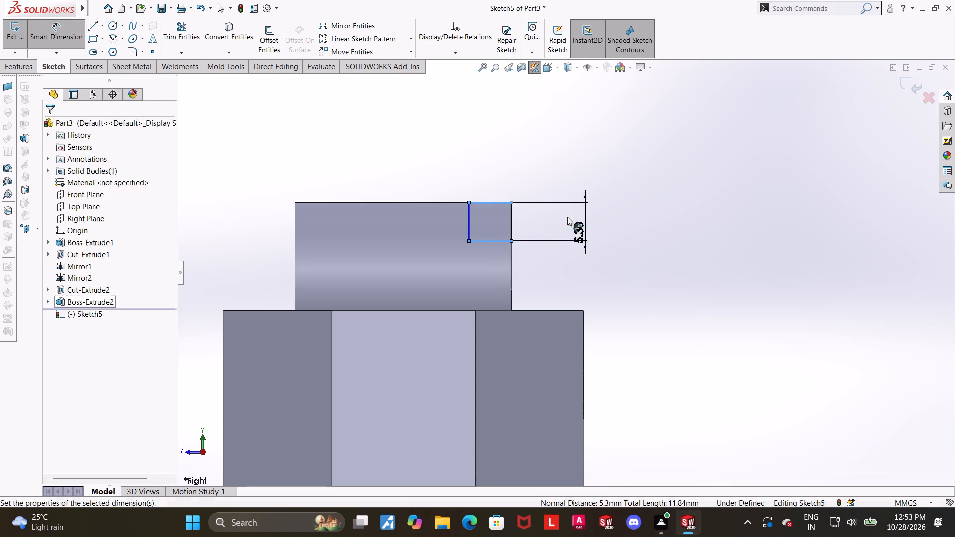
key(8)
key(Return)
click(661, 198)
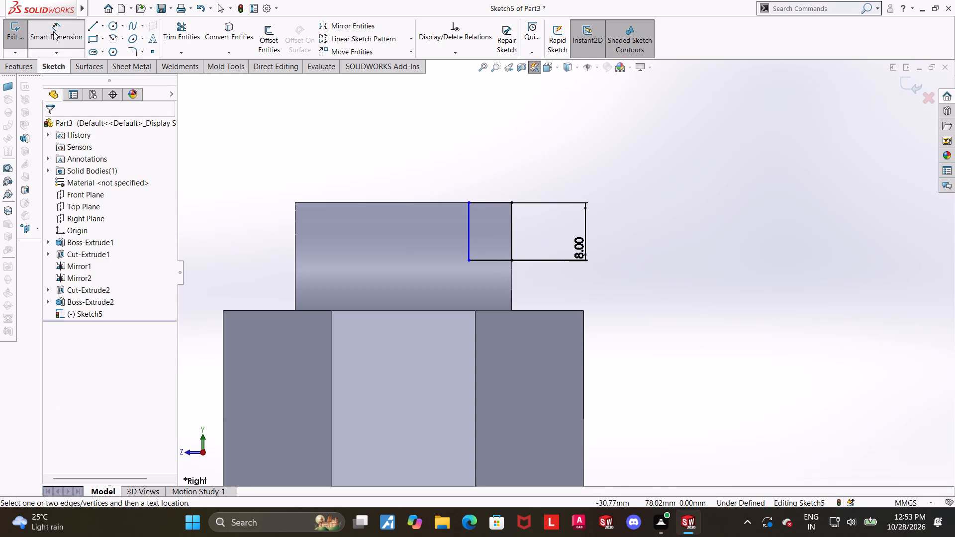
Dimension the width of the corner rectangle between its two vertical lines as 10 mm.
scroll(519, 199, down, 1)
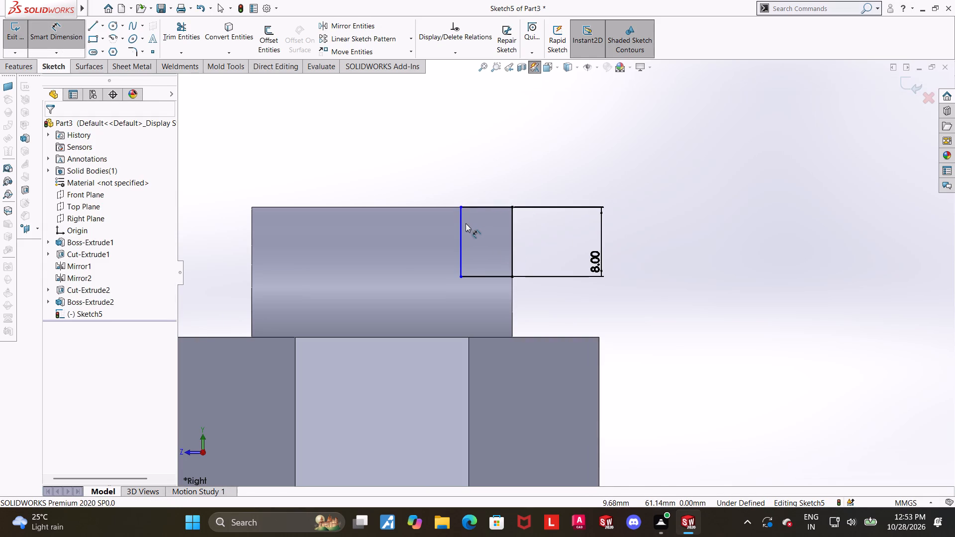
click(462, 224)
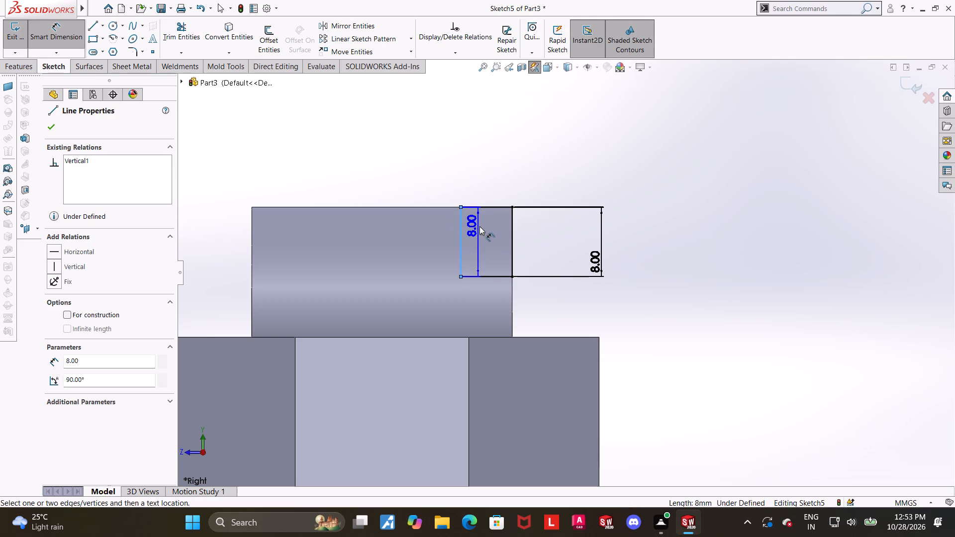
click(512, 238)
click(520, 153)
text(10)
key(Return)
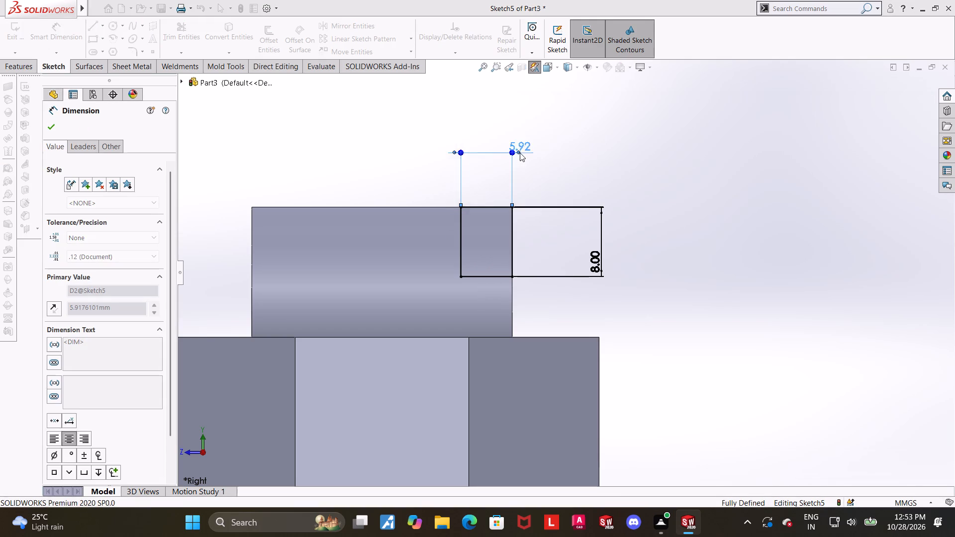
click(647, 194)
Exit the sketch and cut the rectangle through the cylinder with a Mid Plane Extruded Cut 30 mm deep.
scroll(646, 176, up, 1)
middle_drag(569, 169, 500, 196)
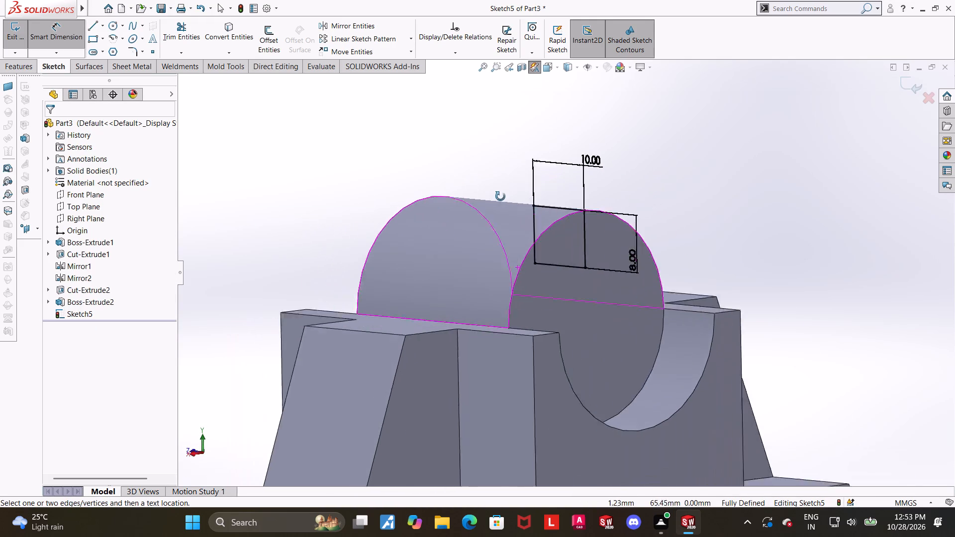
middle_drag(500, 196, 498, 198)
scroll(797, 145, up, 2)
click(902, 85)
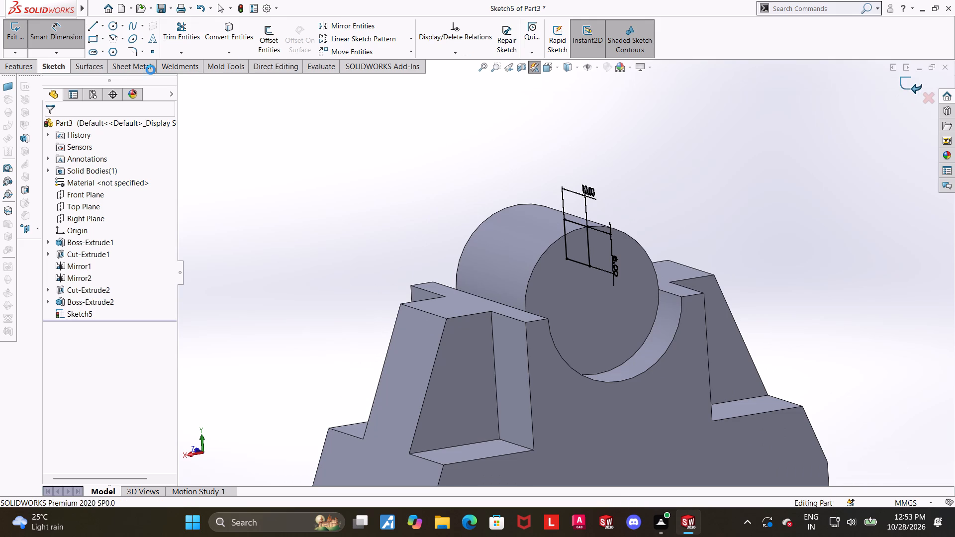
click(175, 35)
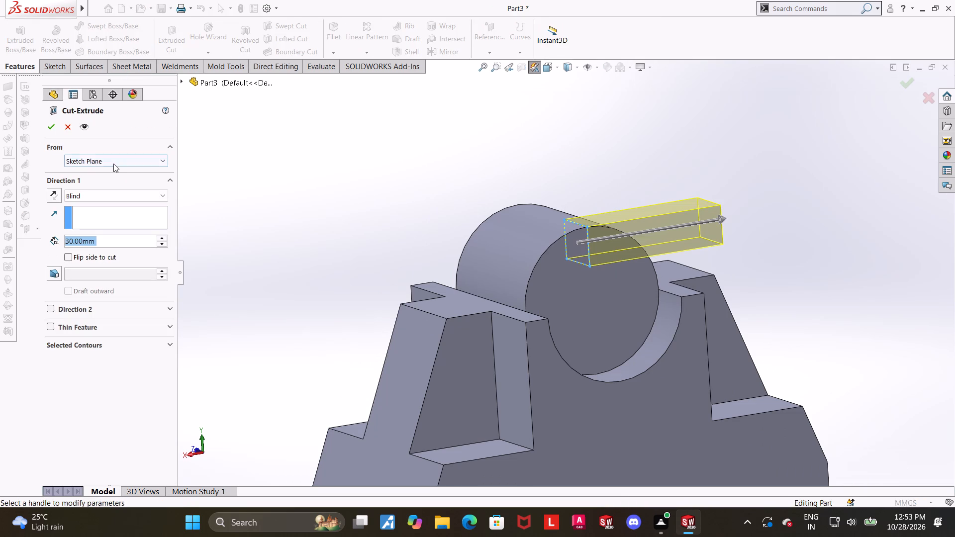
click(113, 164)
click(249, 169)
click(129, 190)
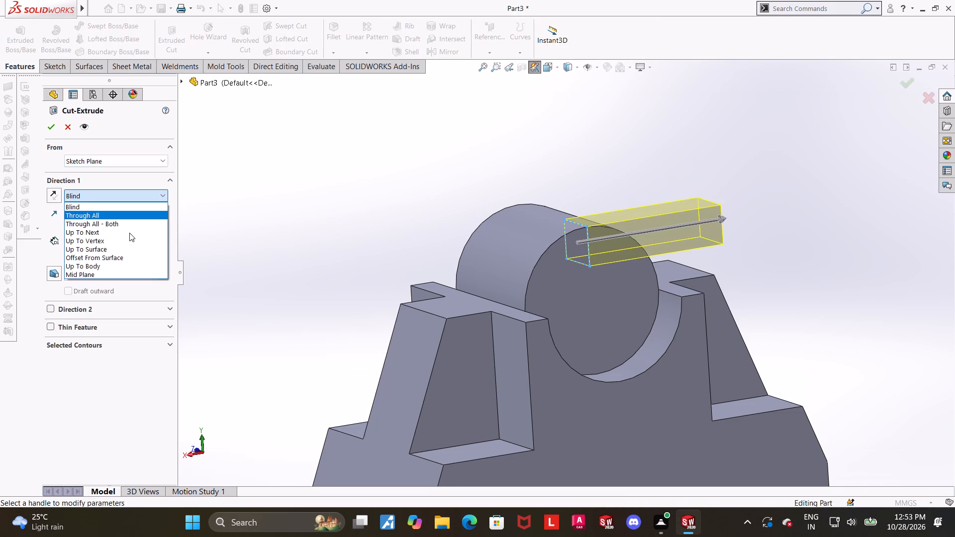
click(110, 276)
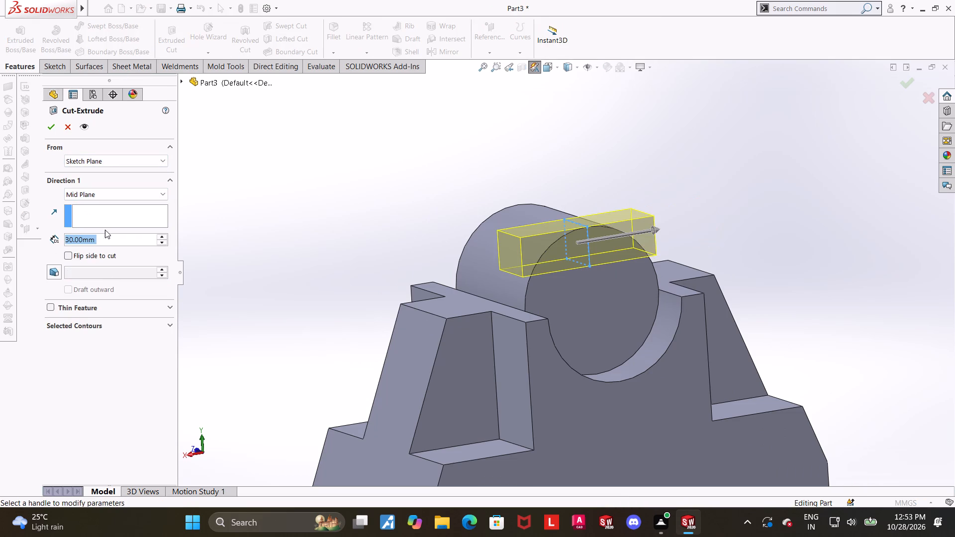
click(51, 127)
click(357, 212)
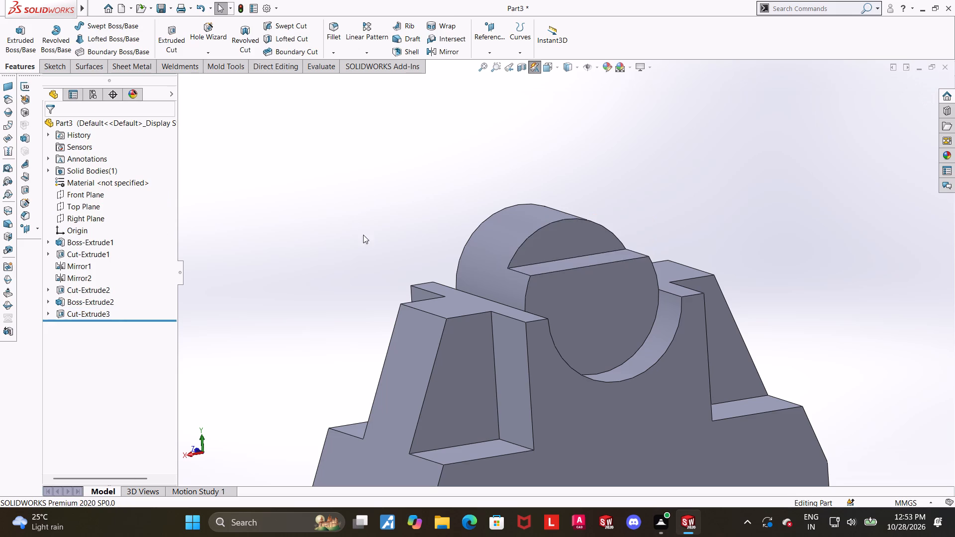
Mirror the new cylinder corner cut about the Front Plane.
middle_drag(363, 236, 361, 241)
scroll(363, 249, up, 1)
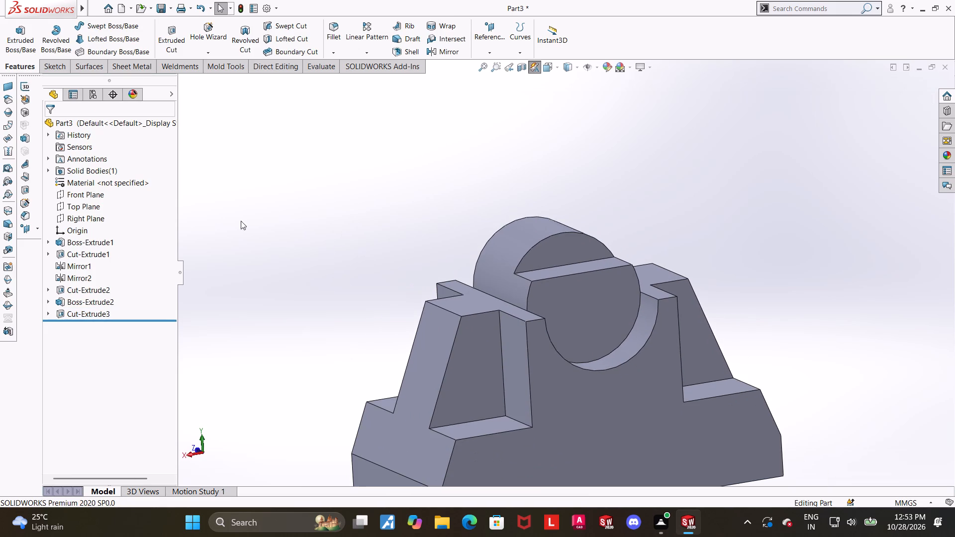
click(454, 55)
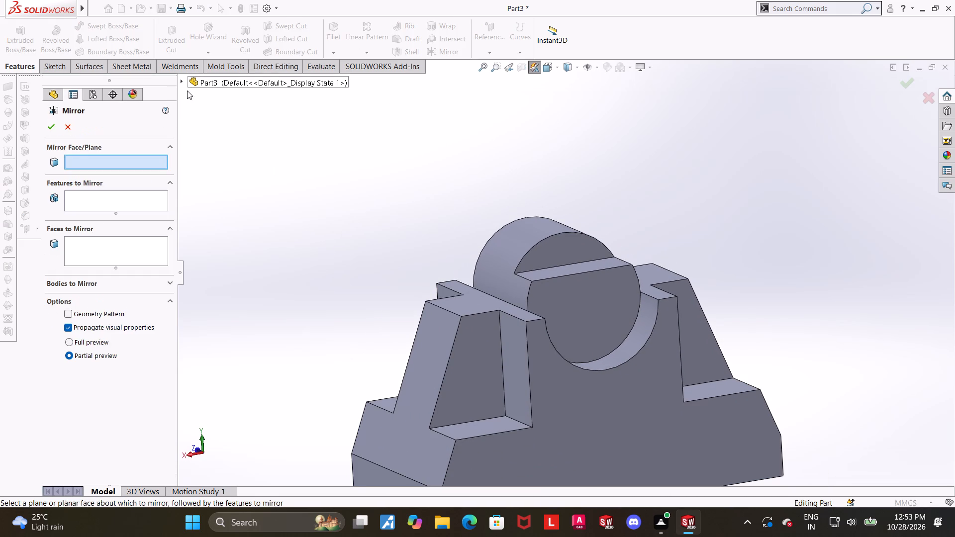
click(181, 85)
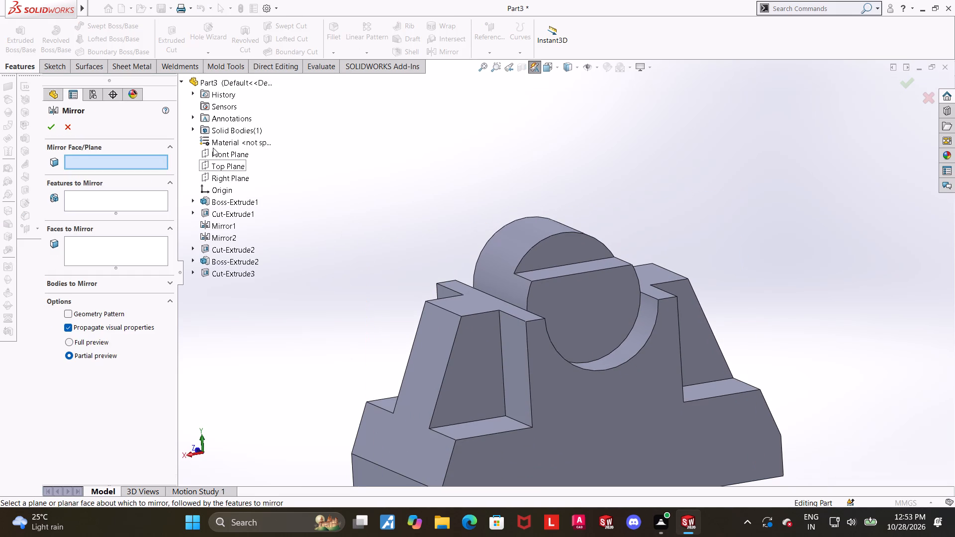
click(215, 152)
click(225, 270)
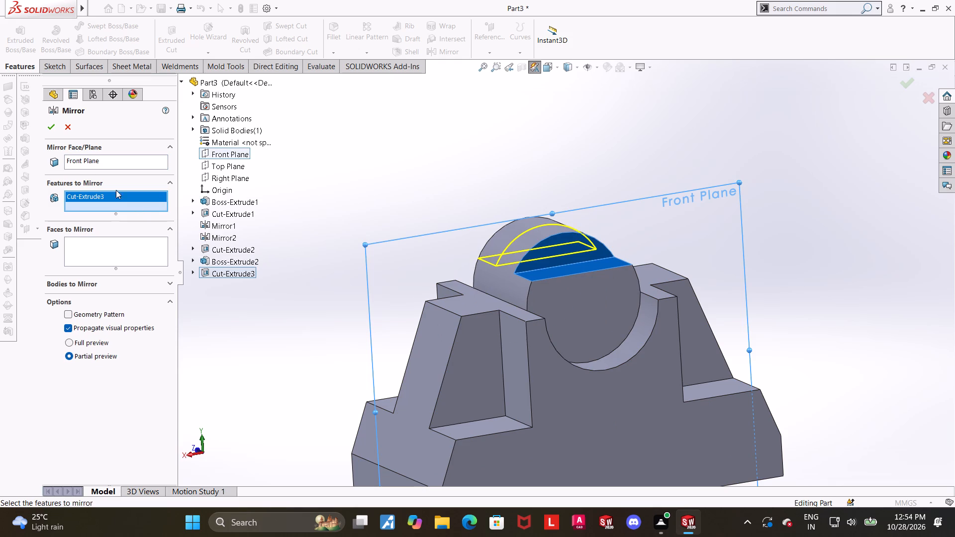
click(50, 130)
click(340, 190)
Examine the part's outline and the stepped cylinder in the straight back and right side views.
middle_drag(416, 219, 394, 209)
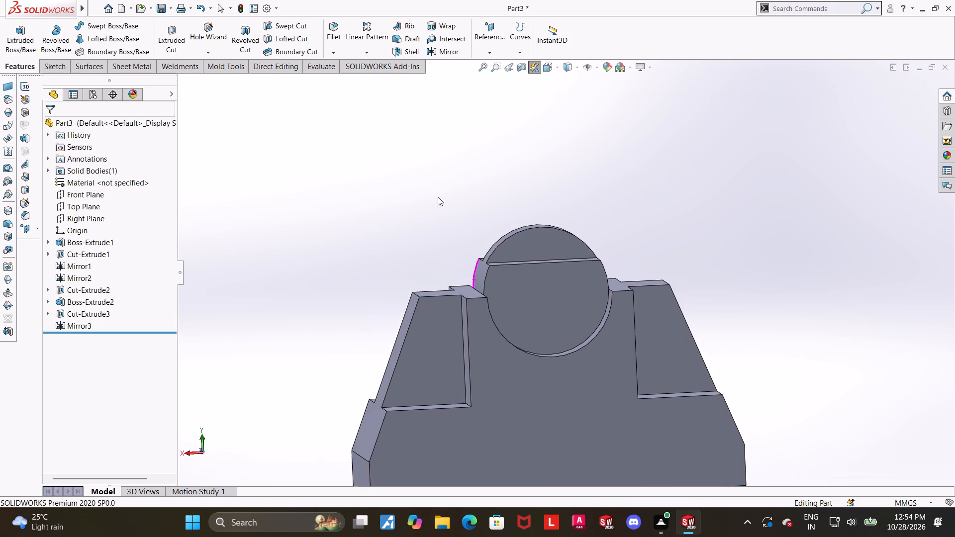
click(543, 69)
click(470, 331)
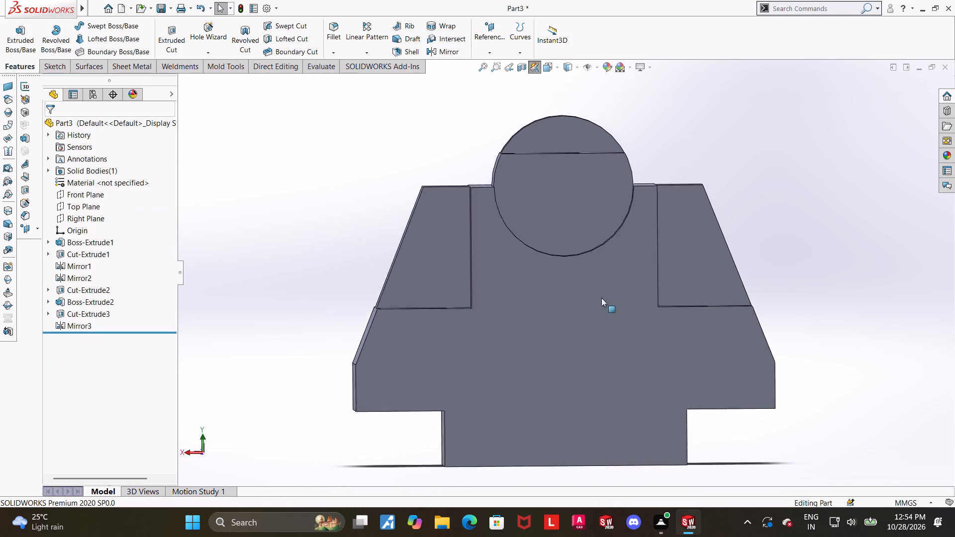
scroll(797, 198, up, 1)
scroll(745, 201, down, 1)
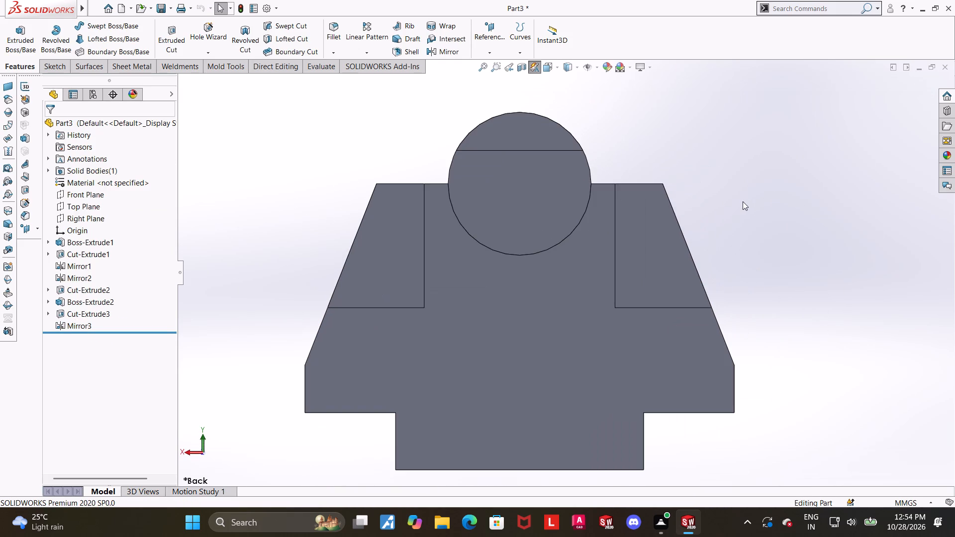
scroll(658, 203, up, 1)
middle_drag(620, 213, 699, 224)
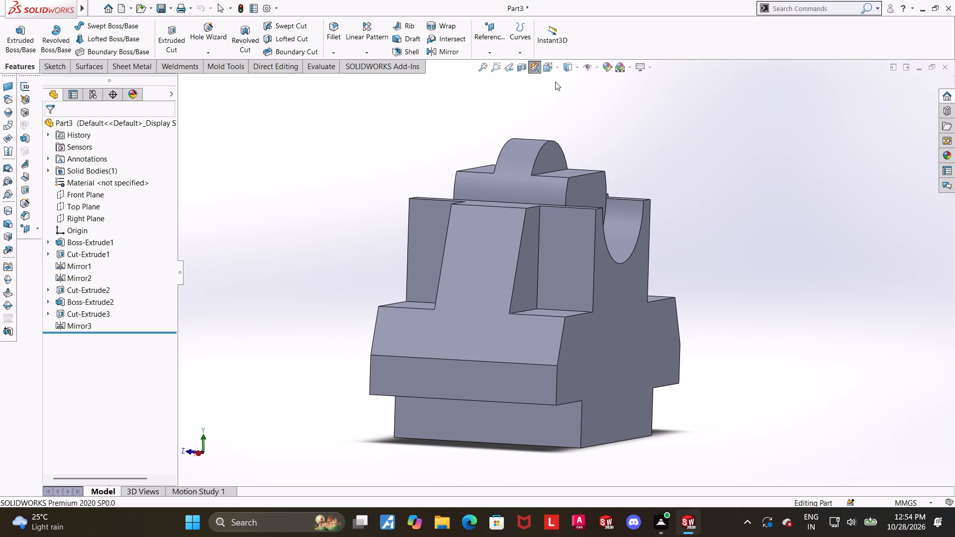
click(547, 74)
click(546, 70)
click(413, 277)
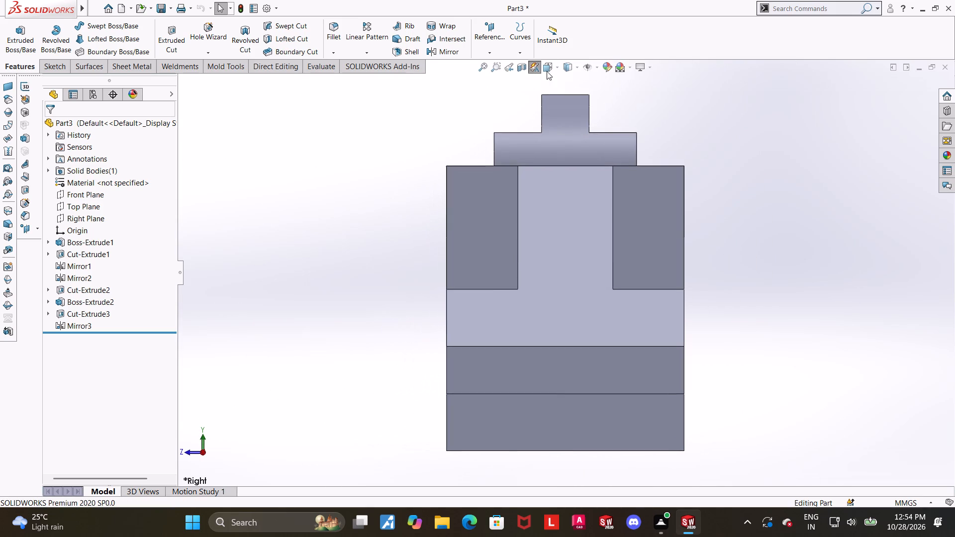
click(536, 67)
scroll(650, 238, up, 3)
scroll(655, 253, down, 2)
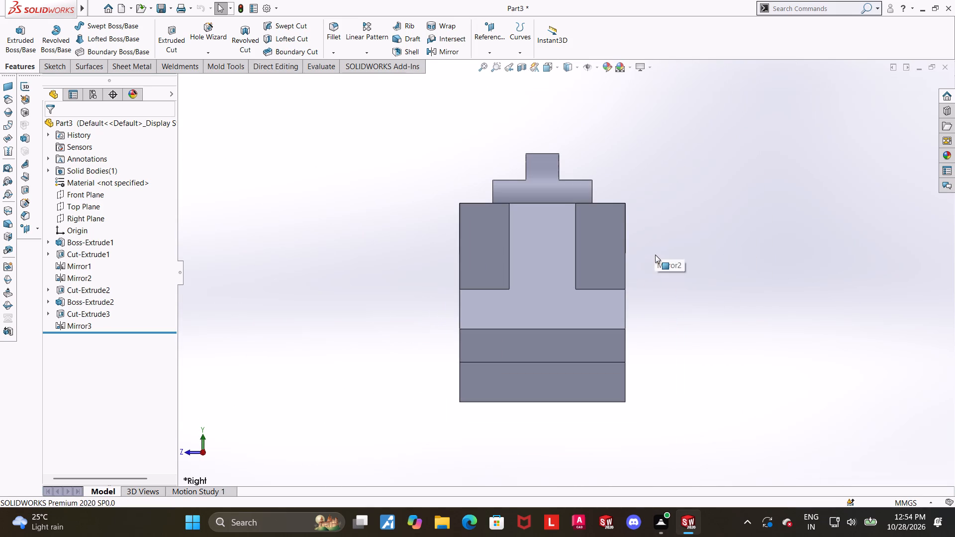
scroll(645, 237, up, 2)
scroll(614, 200, down, 2)
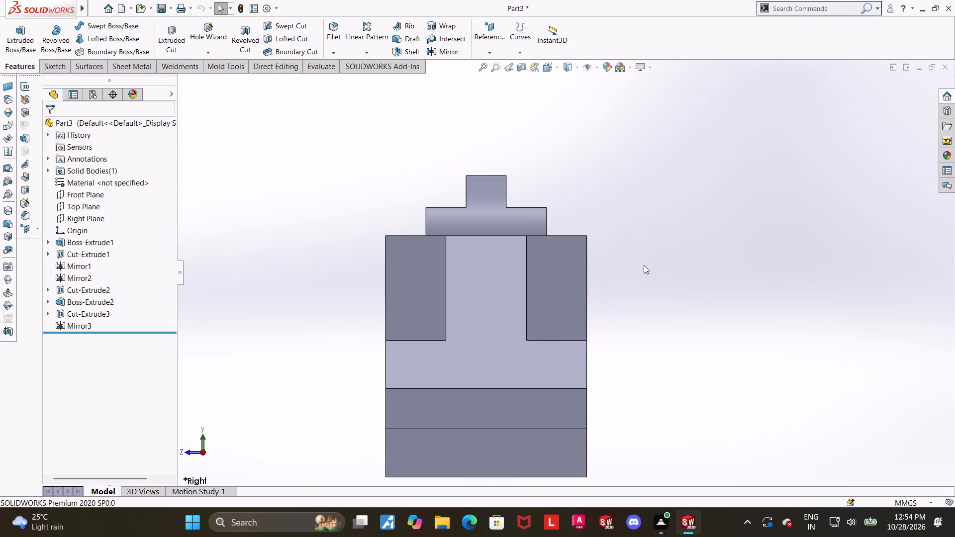
scroll(564, 266, up, 2)
scroll(558, 260, down, 1)
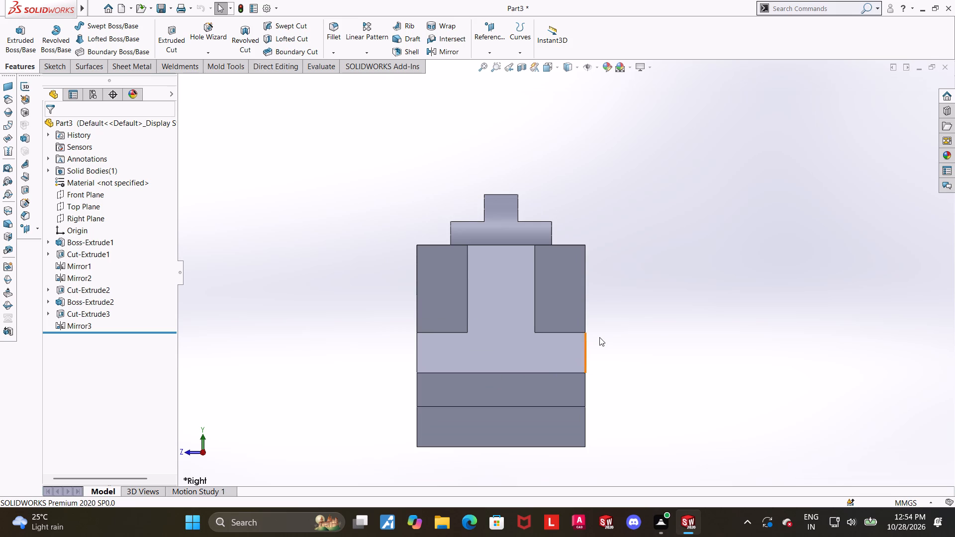
scroll(664, 352, up, 1)
Examine the whole part in isometric views and from several other angles.
middle_drag(664, 352, 593, 355)
middle_drag(608, 348, 586, 382)
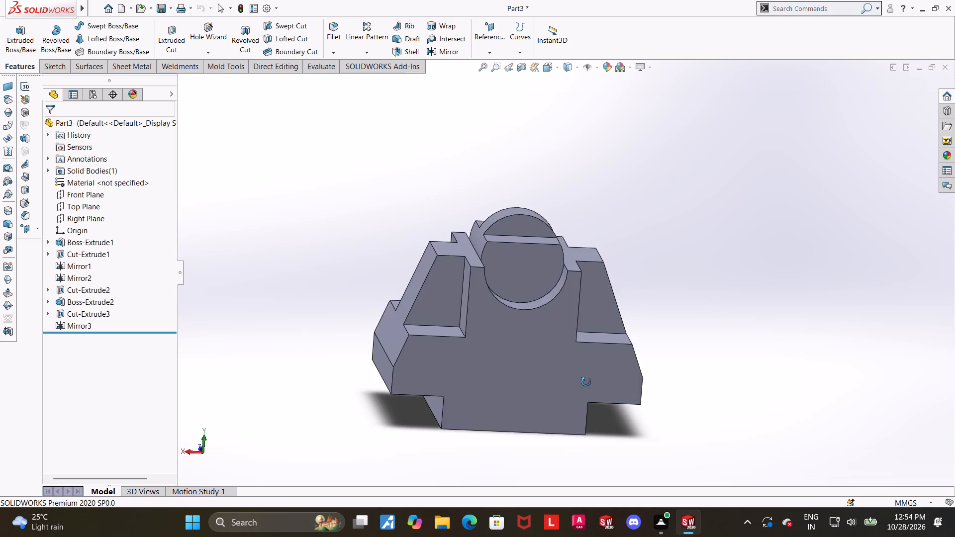
middle_drag(586, 382, 625, 438)
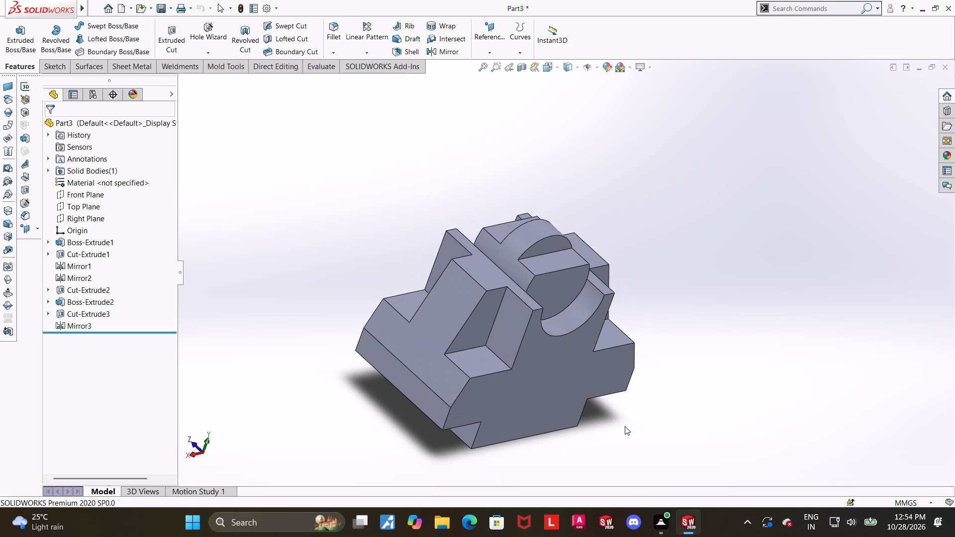
key(ctrl+7)
scroll(762, 376, up, 2)
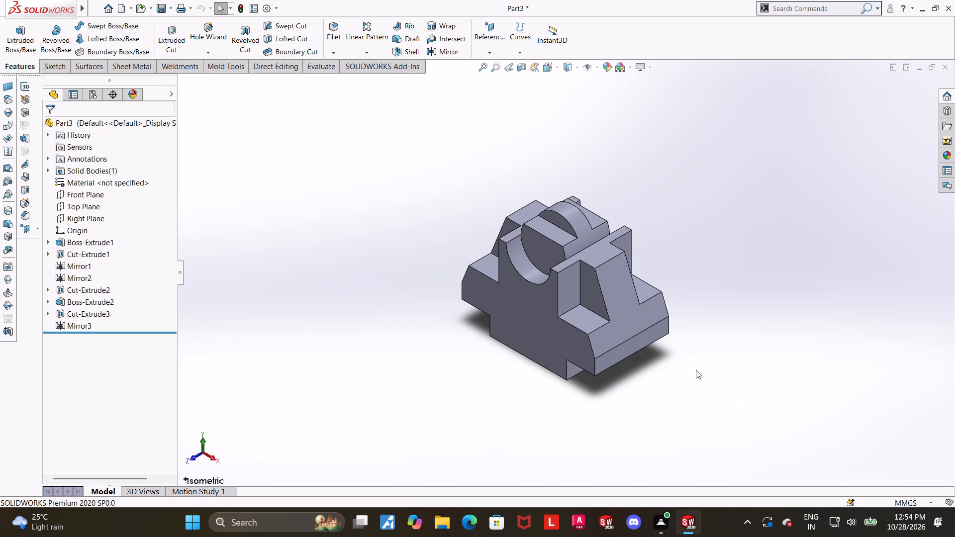
scroll(663, 277, down, 2)
middle_drag(644, 280, 612, 286)
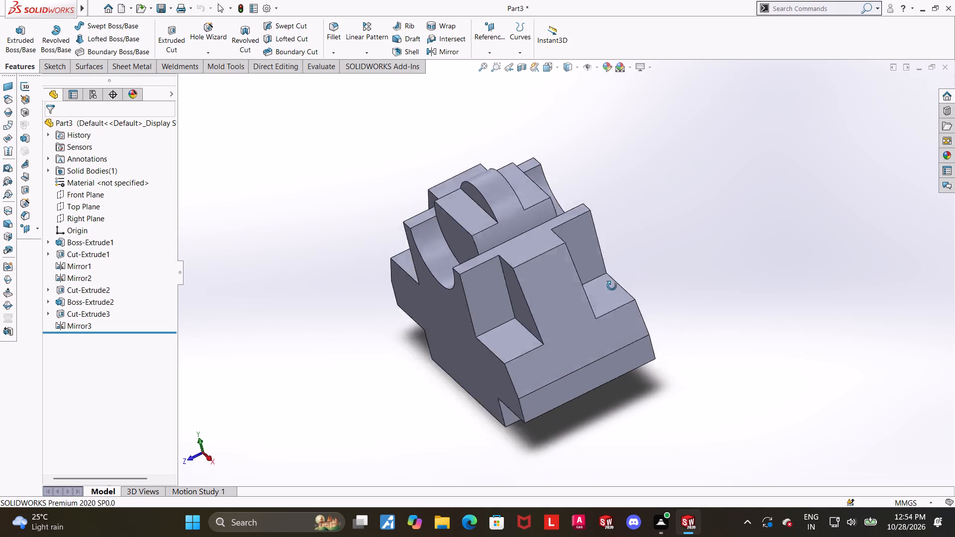
middle_drag(612, 286, 593, 399)
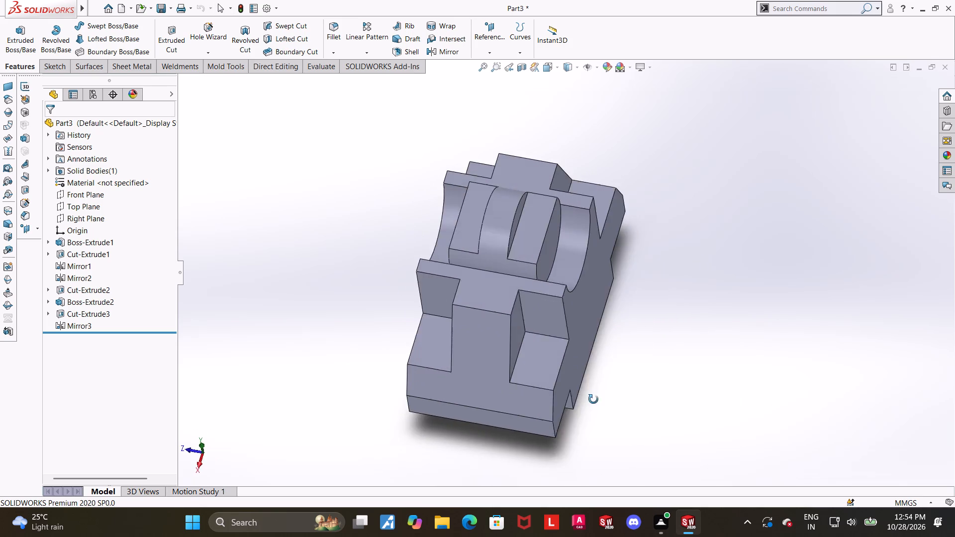
middle_drag(593, 399, 590, 357)
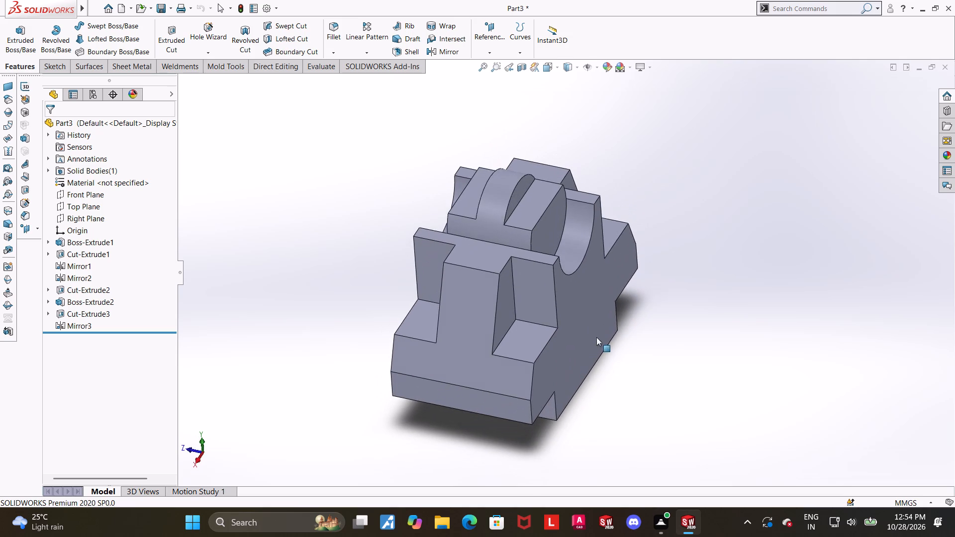
key(ctrl+7)
middle_drag(597, 346, 796, 304)
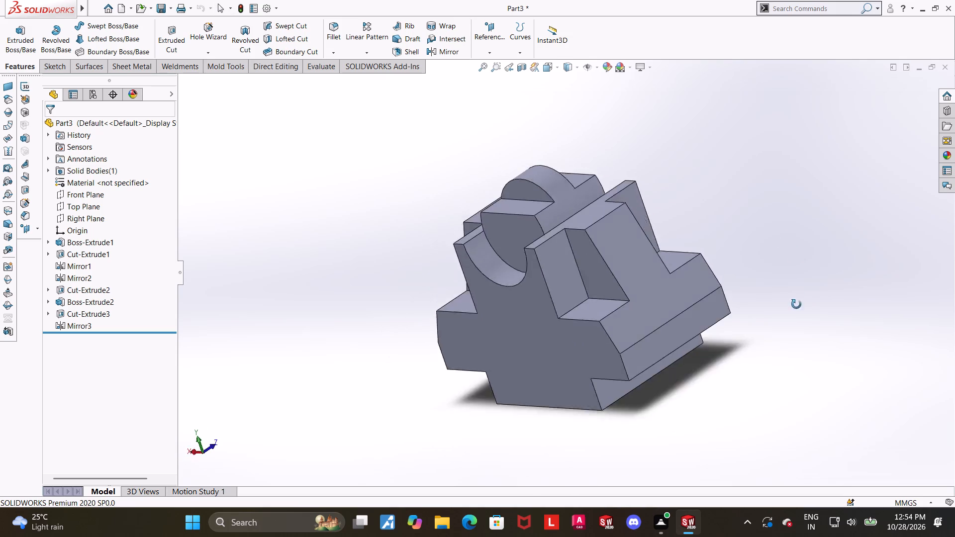
middle_drag(796, 304, 744, 403)
click(553, 70)
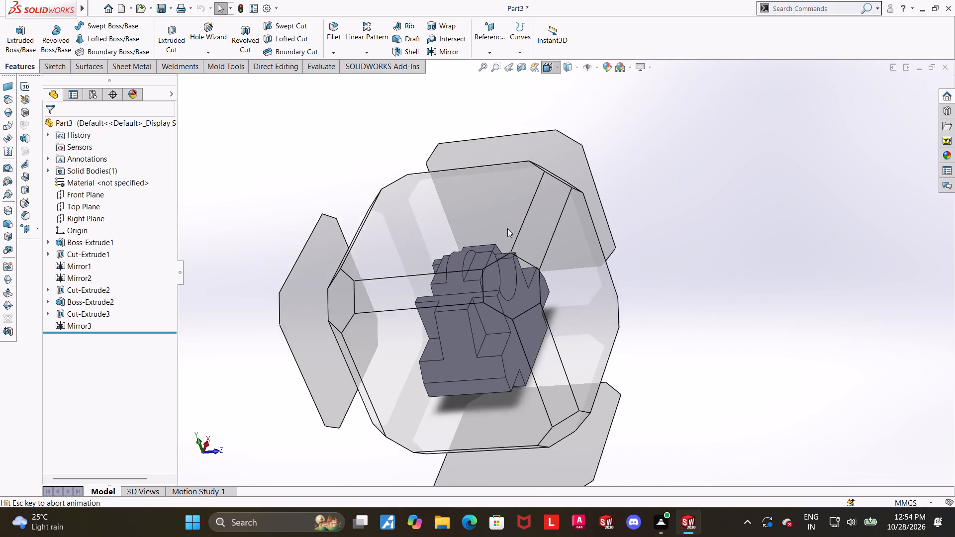
click(475, 300)
scroll(722, 348, down, 1)
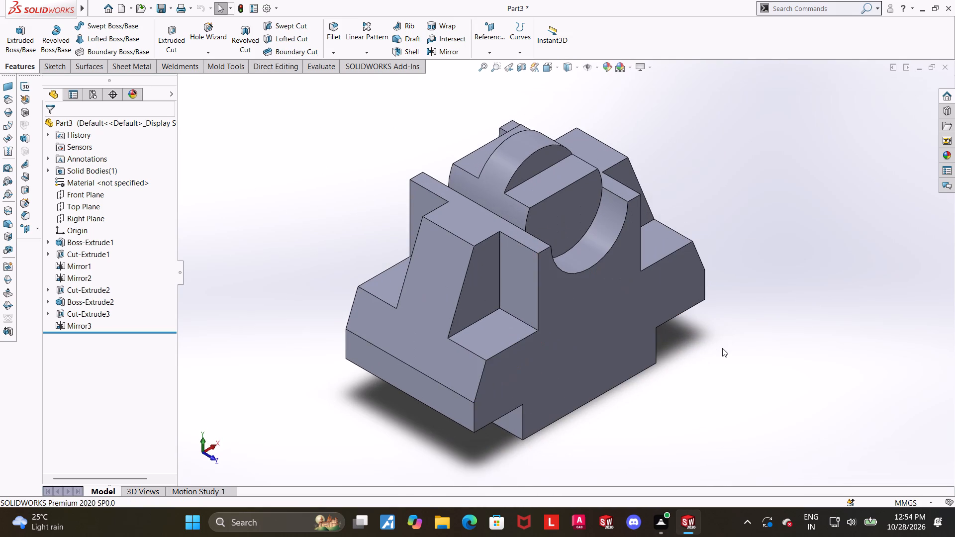
scroll(643, 252, down, 1)
scroll(643, 254, up, 2)
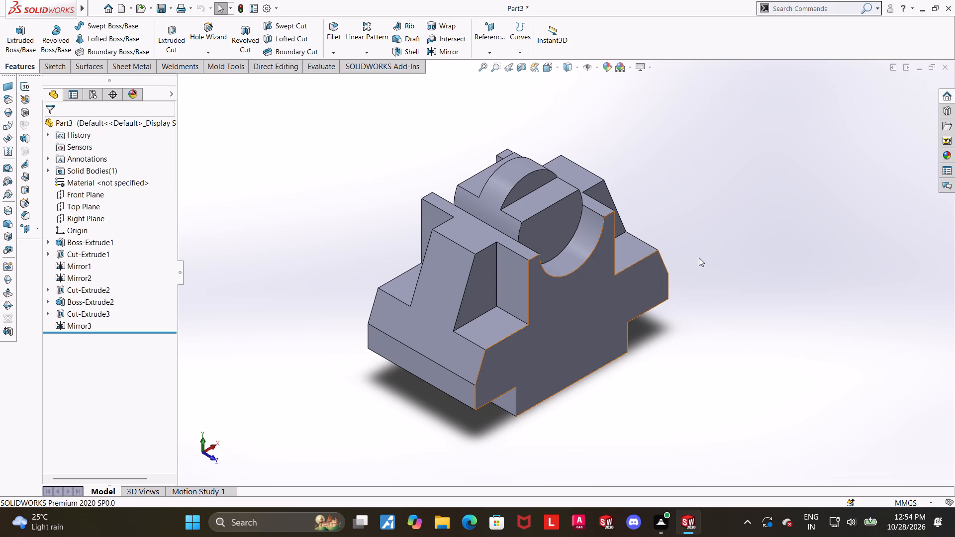
Open the first corner cut's sketch for editing, face it straight on, and delete its horizontal top-width dimension.
scroll(567, 246, up, 1)
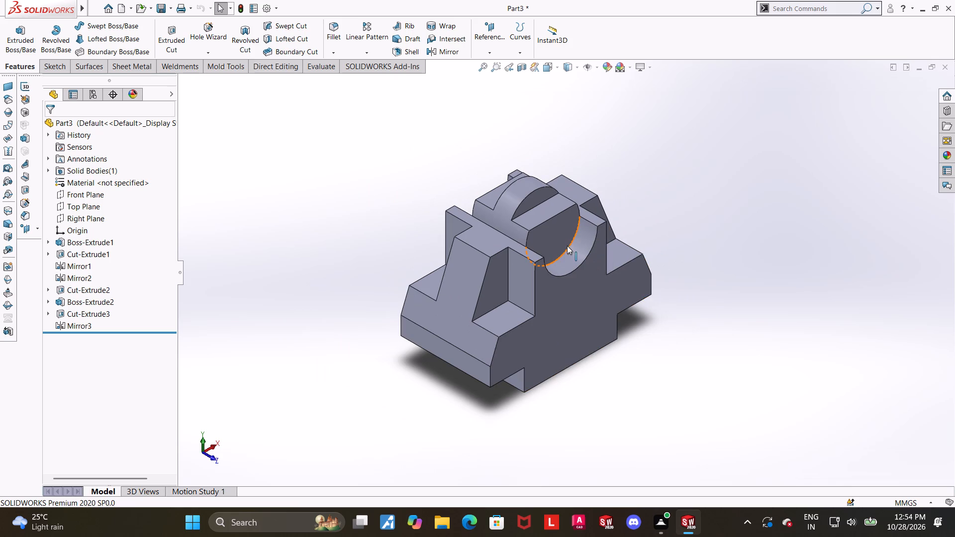
scroll(562, 319, up, 1)
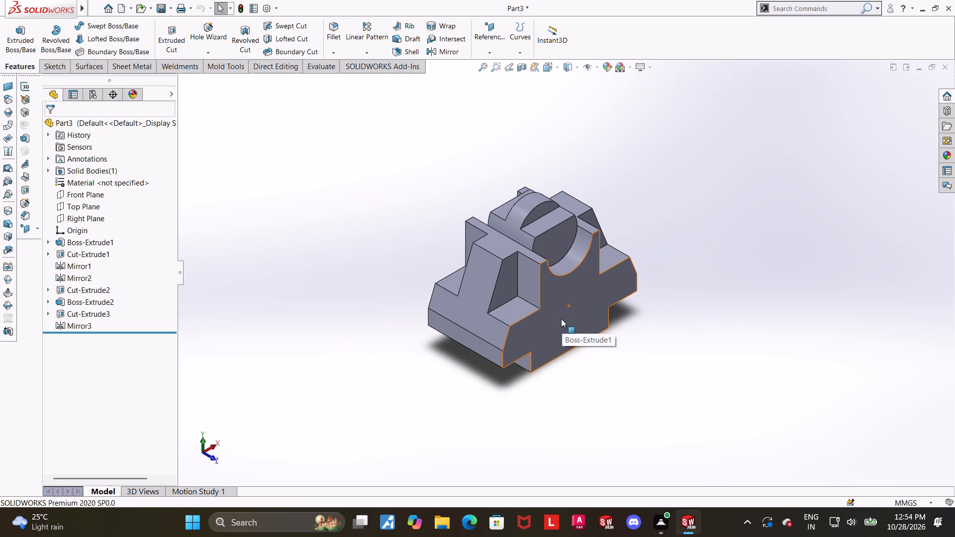
scroll(561, 319, up, 1)
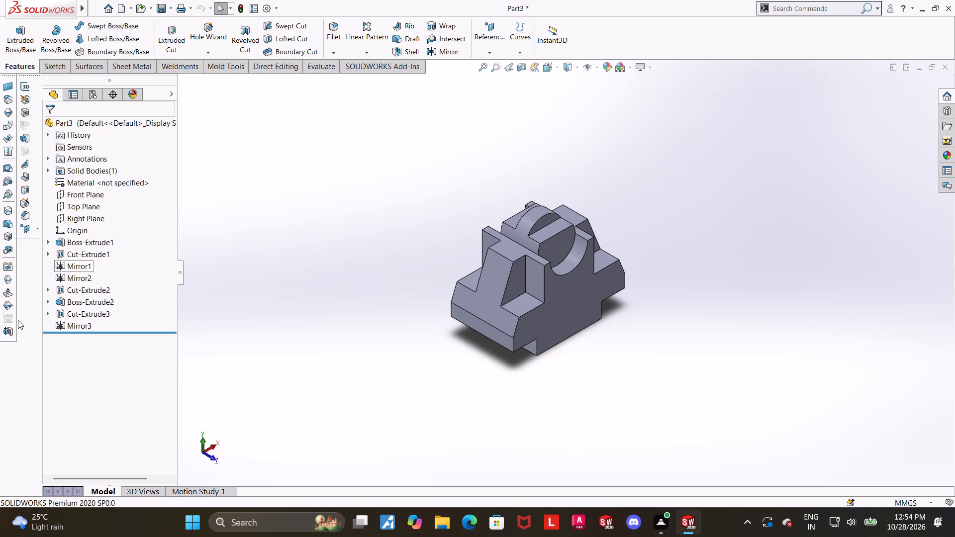
click(48, 312)
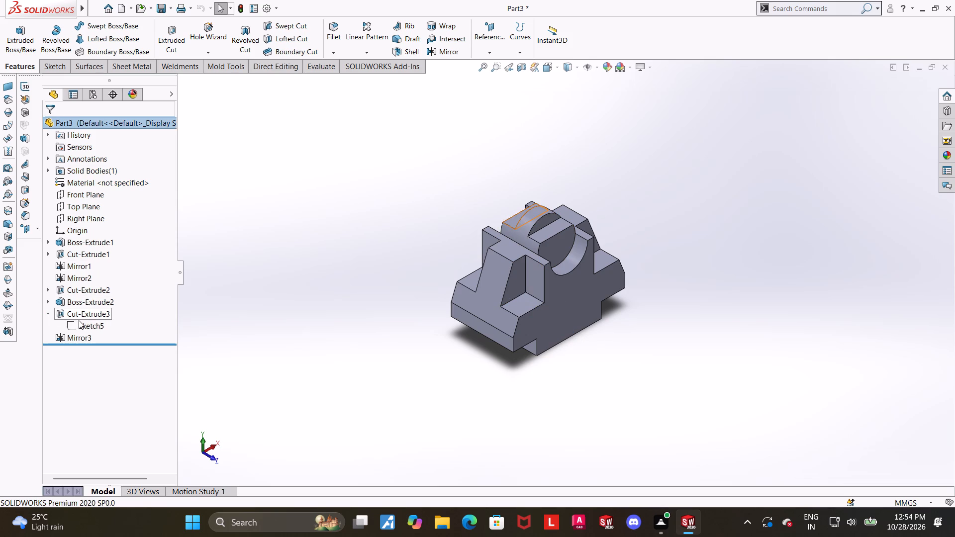
click(47, 310)
click(48, 253)
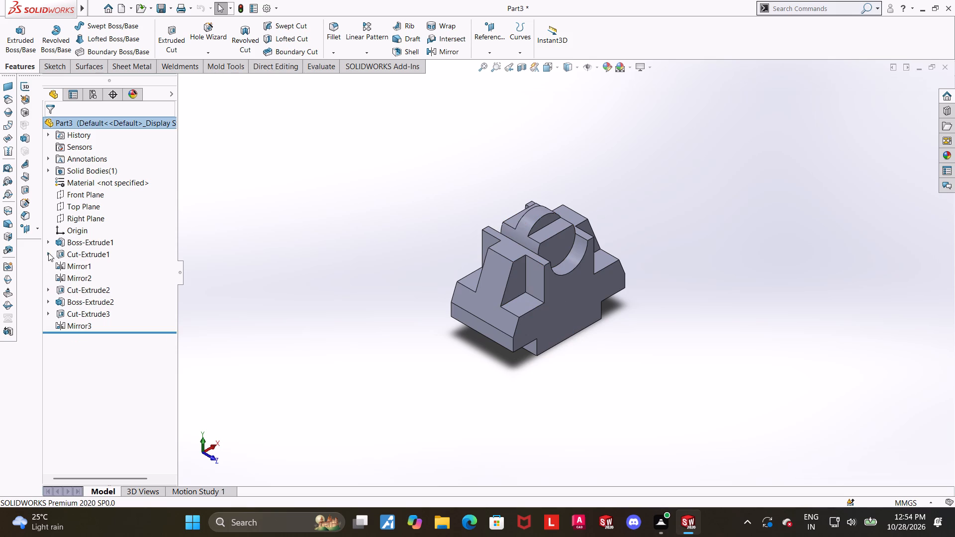
click(65, 268)
click(68, 264)
click(79, 237)
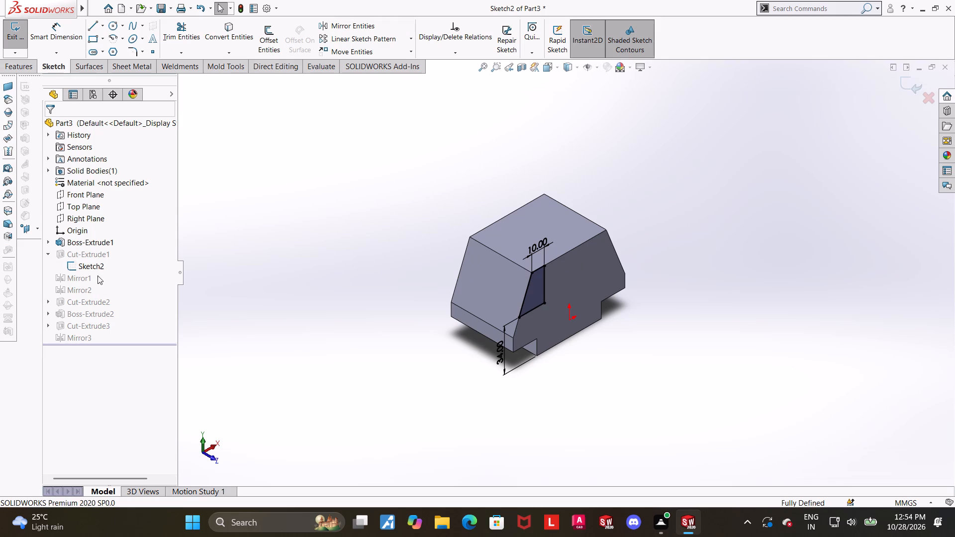
click(95, 269)
click(114, 260)
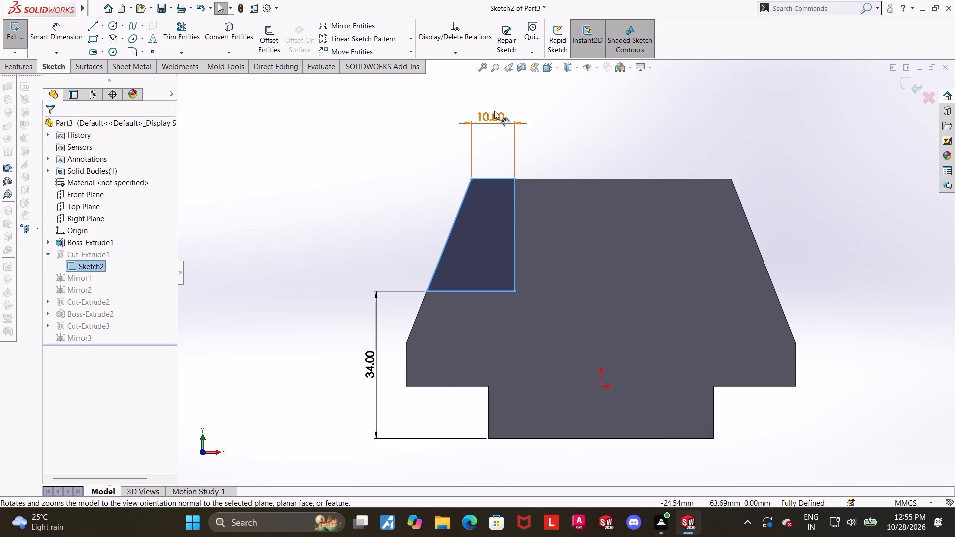
right_click(497, 115)
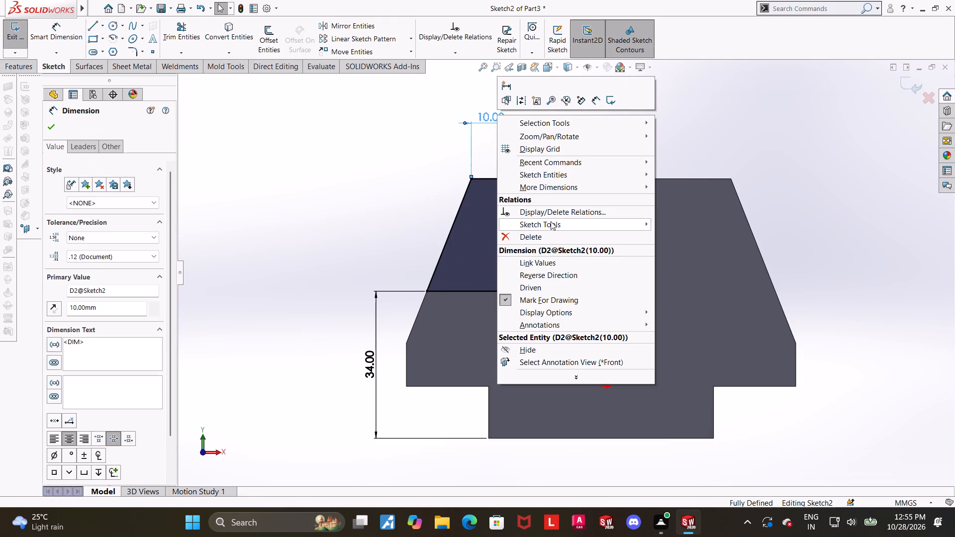
click(542, 238)
Dimension the corner cut's vertical line 22 mm from the origin and exit the sketch.
click(60, 35)
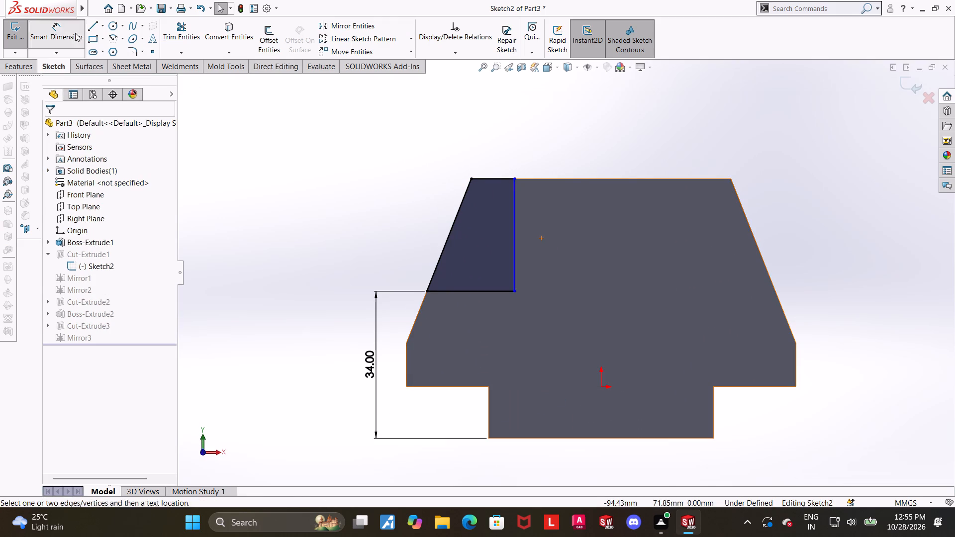
click(603, 387)
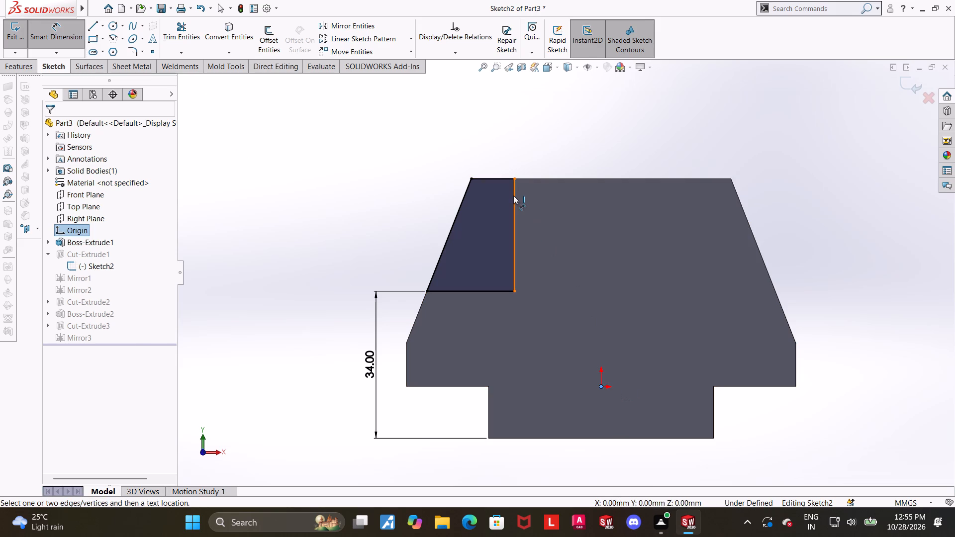
click(513, 195)
click(540, 137)
text(22)
key(Return)
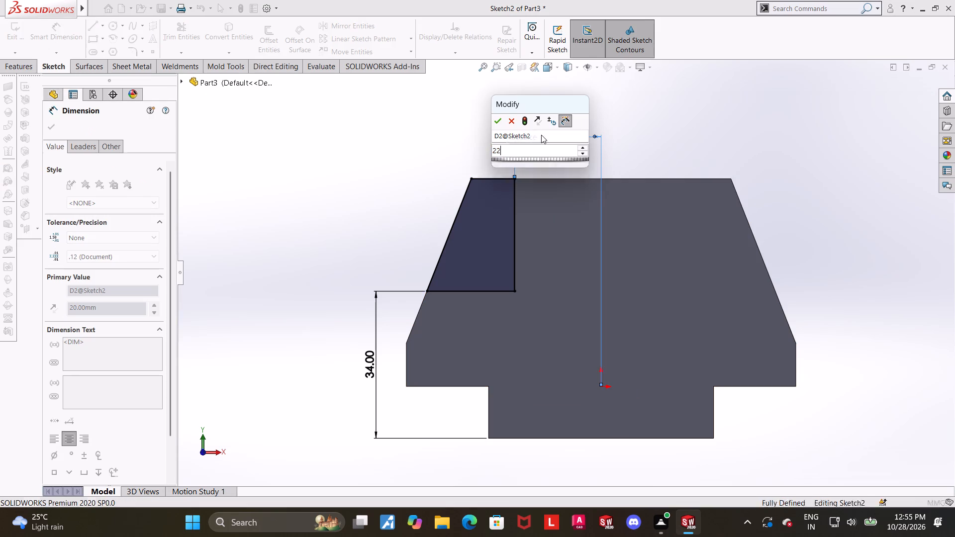
key(Escape)
key(Escape)
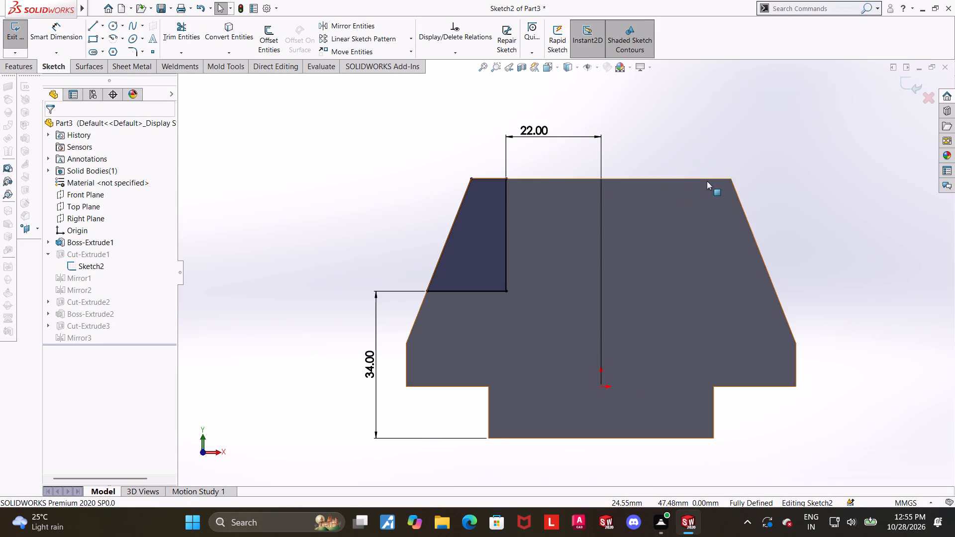
scroll(707, 181, up, 2)
scroll(716, 192, down, 1)
scroll(784, 175, down, 2)
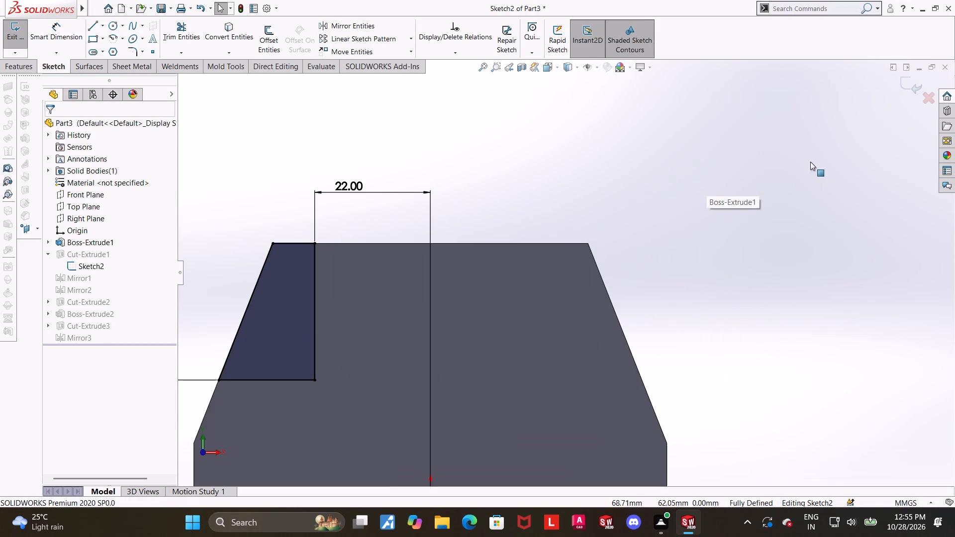
click(917, 85)
Measure the distance between the inner side walls of the corner cuts on opposite sides of the block.
scroll(773, 96, up, 3)
middle_drag(532, 136, 570, 173)
scroll(539, 197, down, 1)
click(314, 69)
click(112, 27)
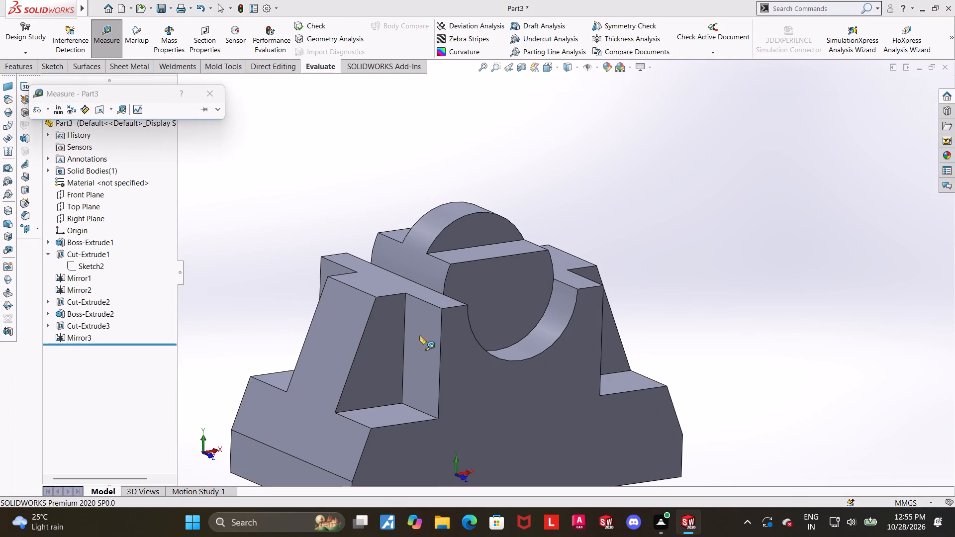
click(422, 338)
middle_drag(517, 336, 399, 357)
click(521, 344)
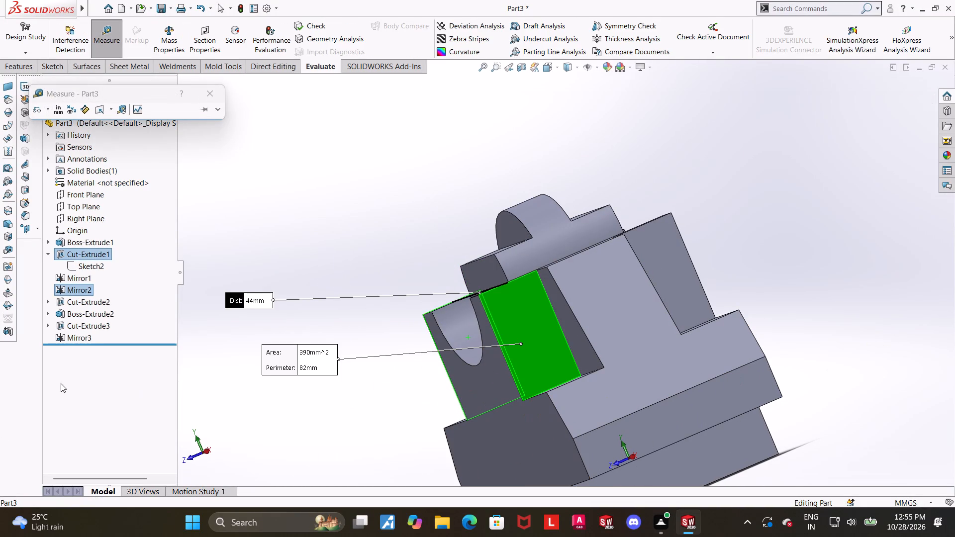
scroll(219, 281, up, 1)
middle_drag(236, 302, 266, 321)
key(Escape)
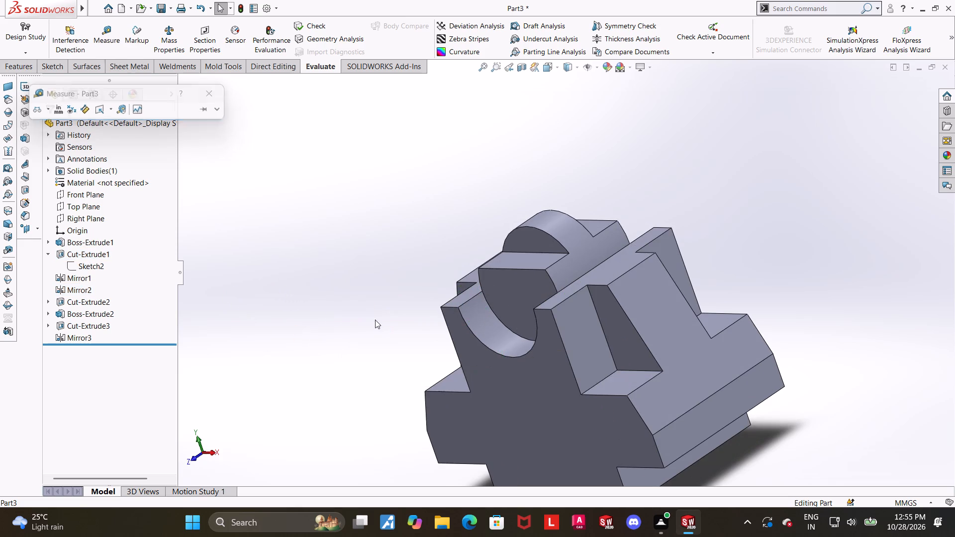
Measure the distance between the facing end walls of the two corner cuts on one tapered side.
scroll(387, 342, up, 2)
middle_drag(490, 365, 519, 353)
key(Escape)
middle_drag(764, 283, 744, 293)
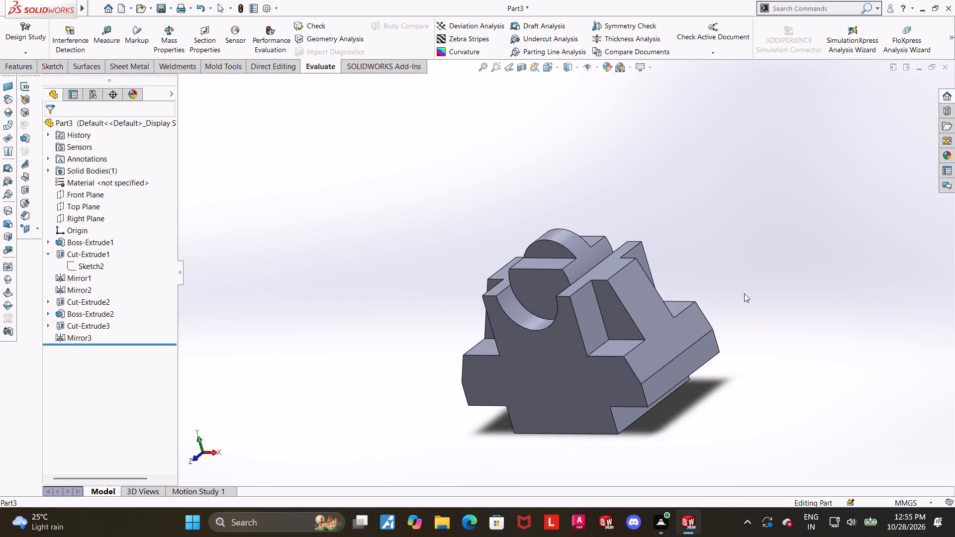
scroll(747, 301, down, 2)
click(107, 38)
click(523, 322)
middle_drag(628, 315, 551, 372)
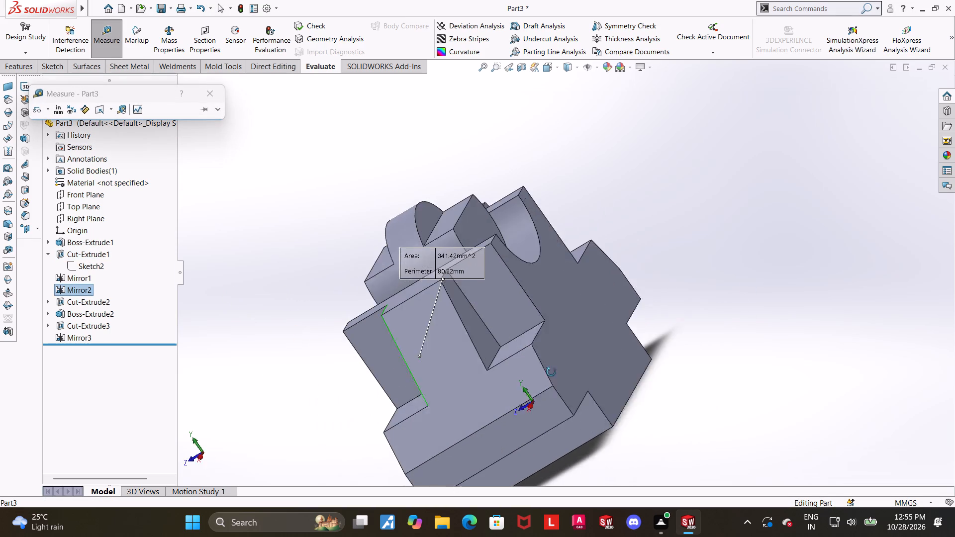
middle_drag(551, 372, 544, 382)
click(459, 341)
key(Escape)
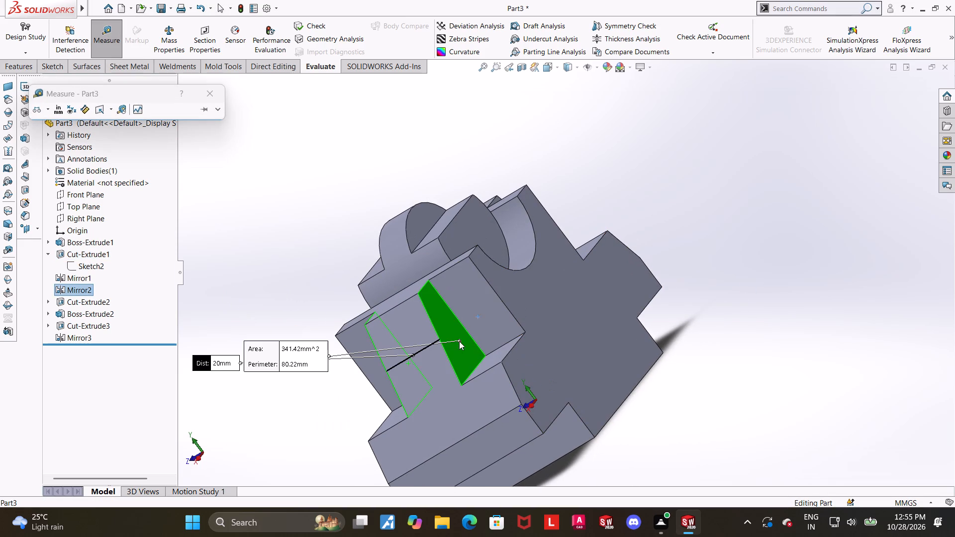
Measure the distance from a corner cut's floor to the block's bottom face.
scroll(451, 347, up, 1)
middle_drag(453, 350, 558, 324)
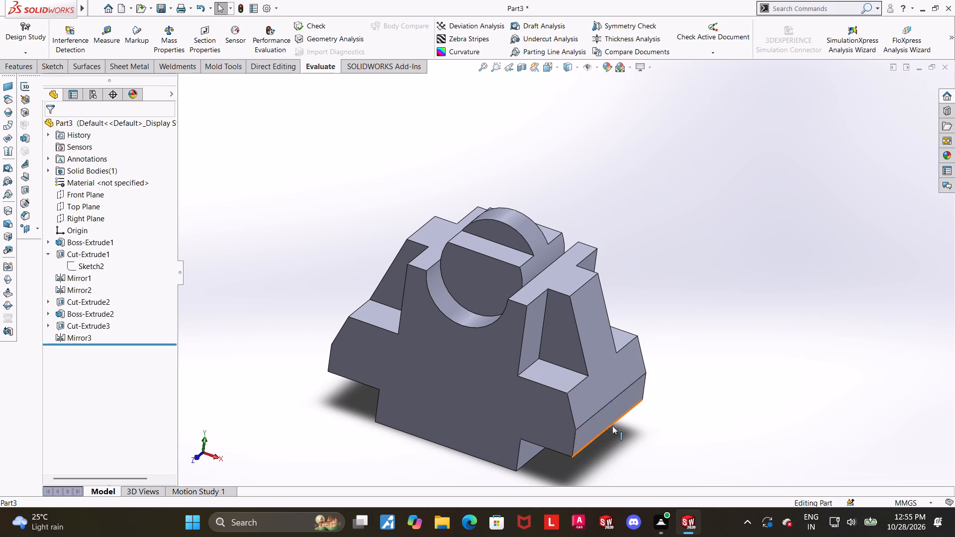
middle_drag(608, 419, 648, 375)
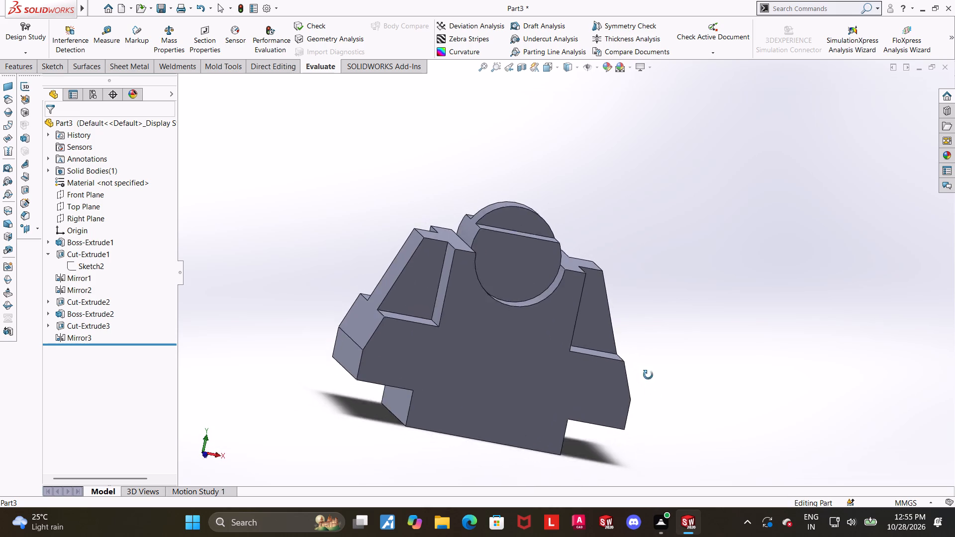
middle_drag(648, 375, 596, 384)
scroll(594, 375, down, 1)
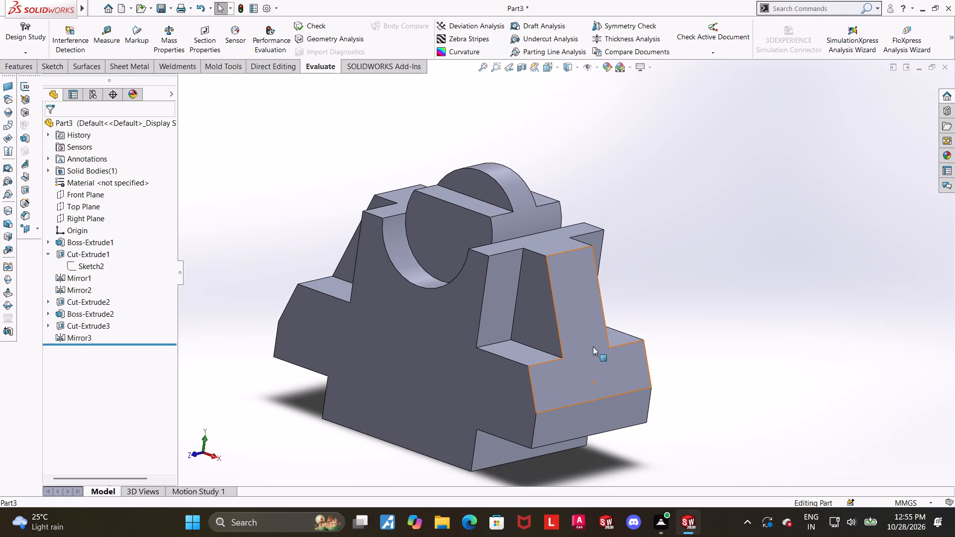
click(116, 31)
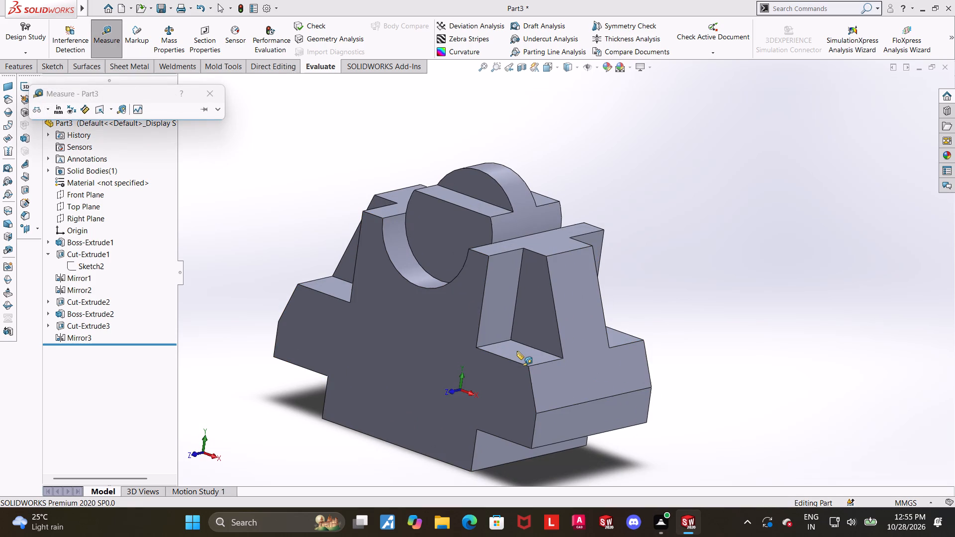
click(517, 351)
middle_drag(592, 365, 599, 220)
click(491, 396)
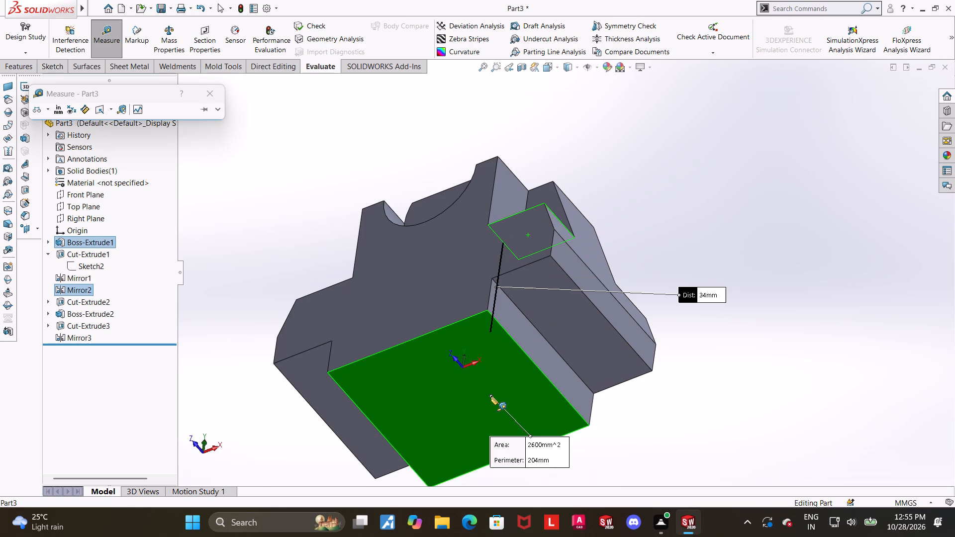
key(Escape)
Measure the block's height from the flat top face beside the groove to the bottom face.
middle_drag(694, 203, 688, 366)
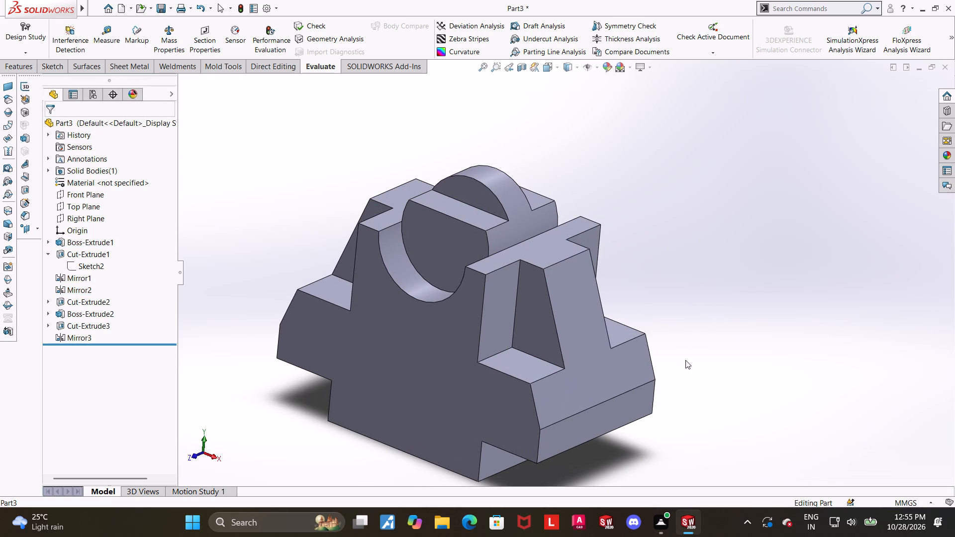
click(113, 37)
scroll(574, 181, up, 1)
scroll(570, 184, down, 1)
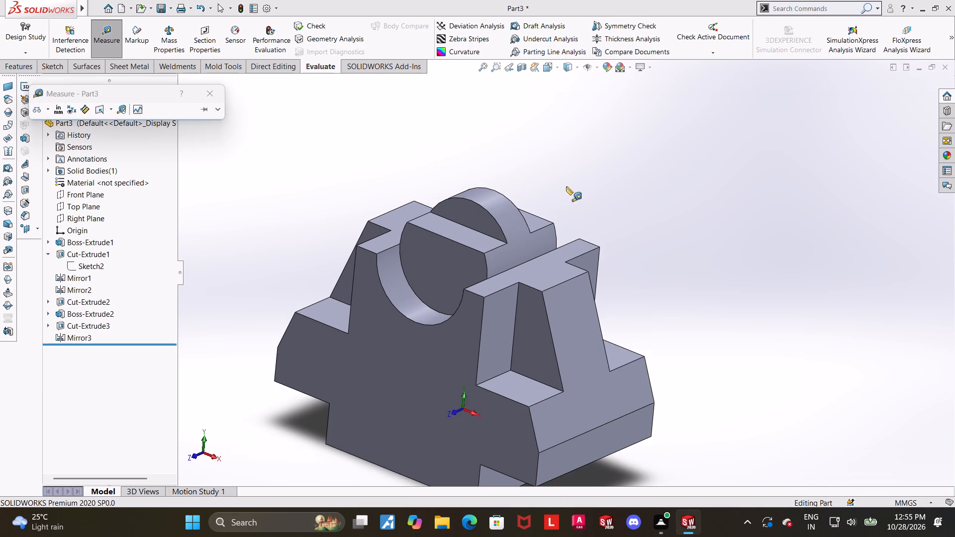
click(548, 271)
middle_drag(572, 289, 574, 159)
click(443, 442)
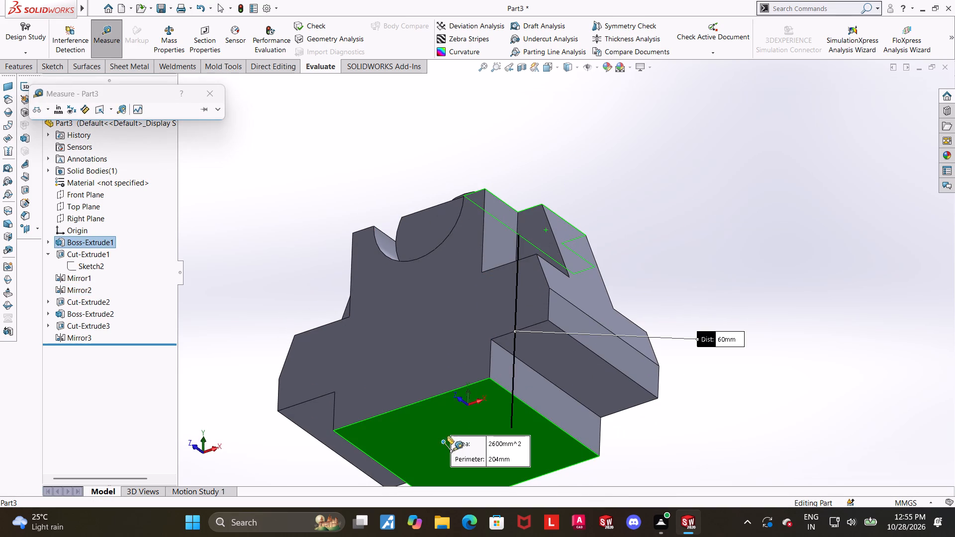
key(Escape)
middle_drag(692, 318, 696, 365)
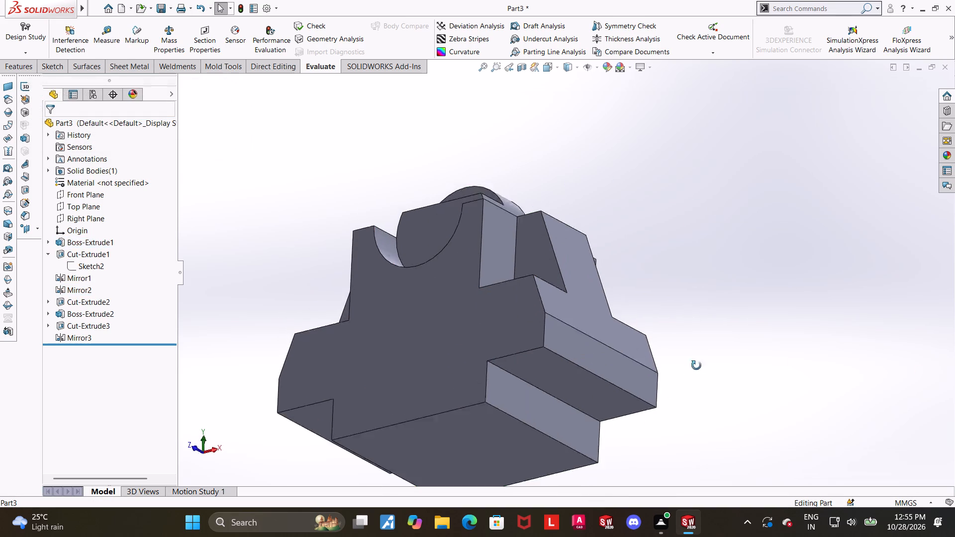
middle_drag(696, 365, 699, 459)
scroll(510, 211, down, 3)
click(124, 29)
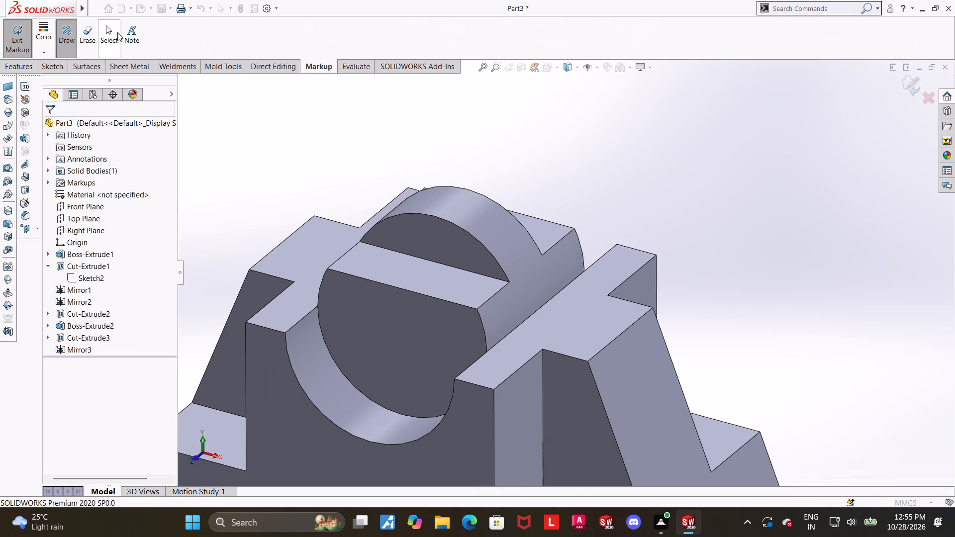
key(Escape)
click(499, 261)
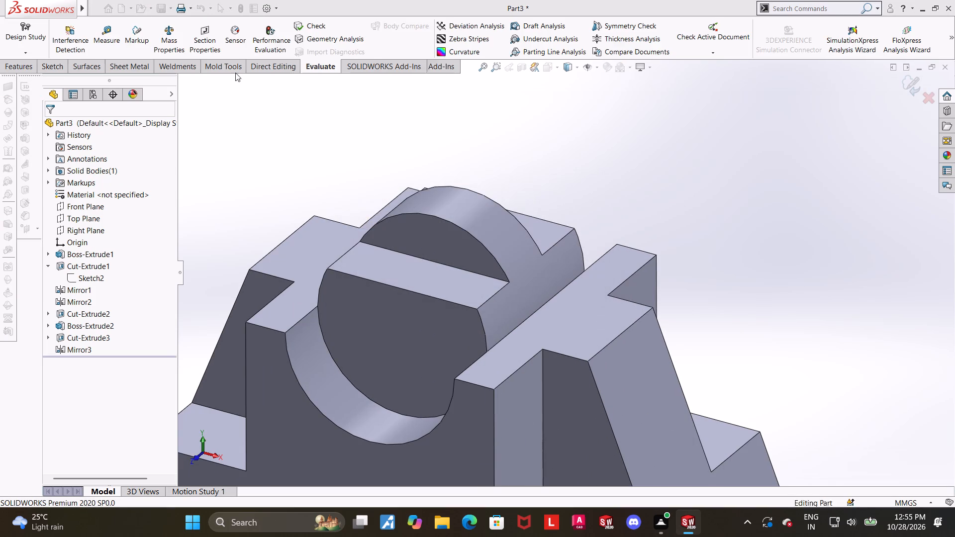
Measure the thickness of the cylinder's raised middle section between the walls of the two mirrored cuts.
click(109, 31)
click(460, 246)
middle_drag(557, 231, 480, 311)
click(501, 211)
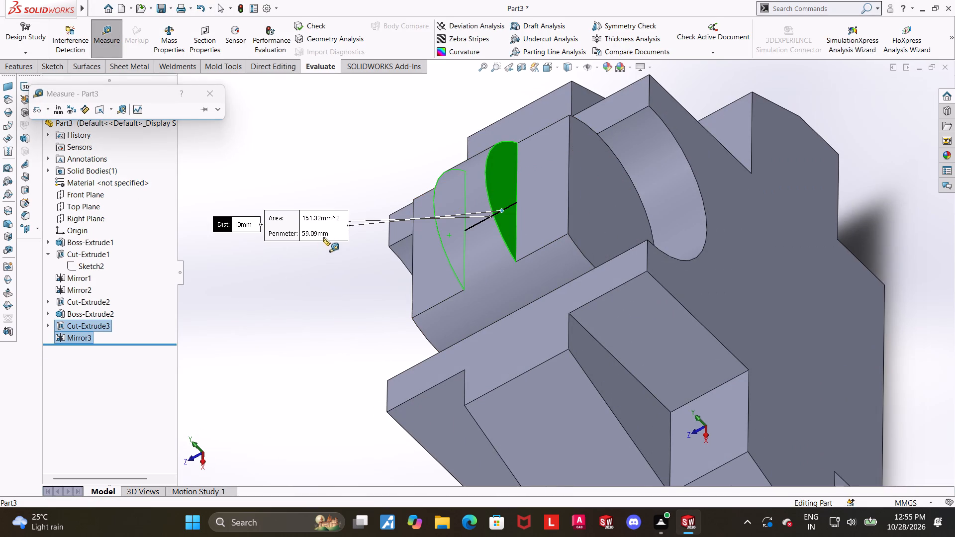
middle_drag(302, 225, 363, 216)
key(Escape)
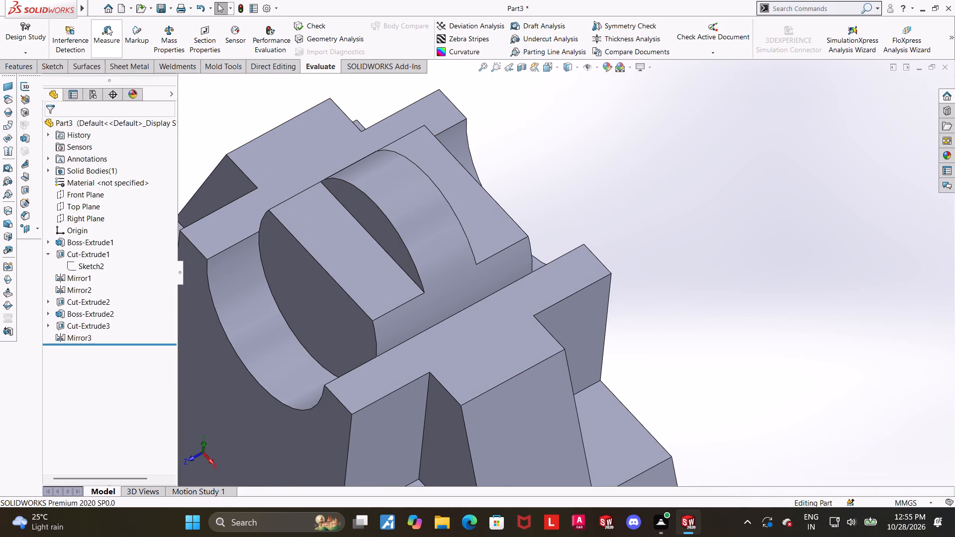
Measure the cylinder's length between its two end faces.
click(106, 26)
scroll(303, 245, down, 1)
click(304, 268)
middle_drag(428, 263, 373, 289)
click(631, 209)
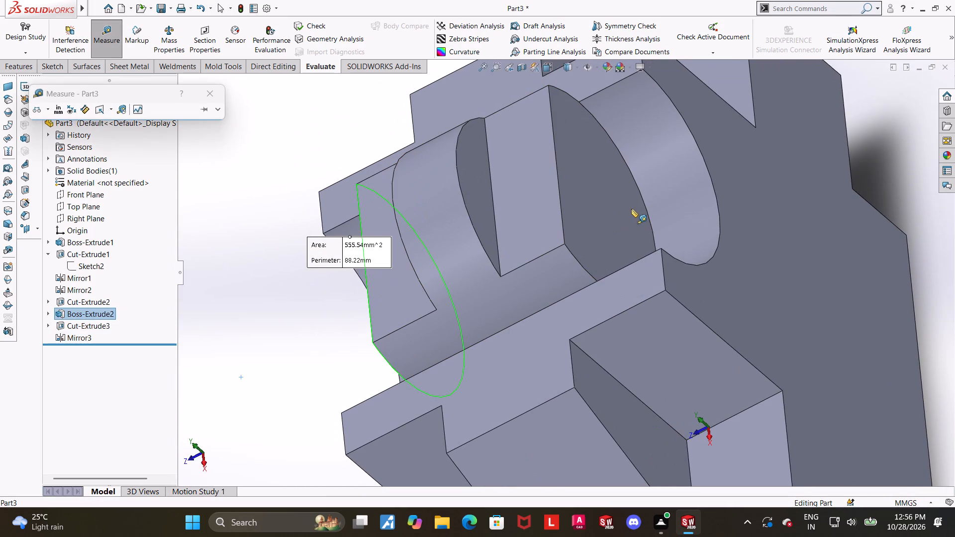
key(Escape)
Measure the distance from the cylinder's end face to the nearest wall of its raised middle section.
click(108, 32)
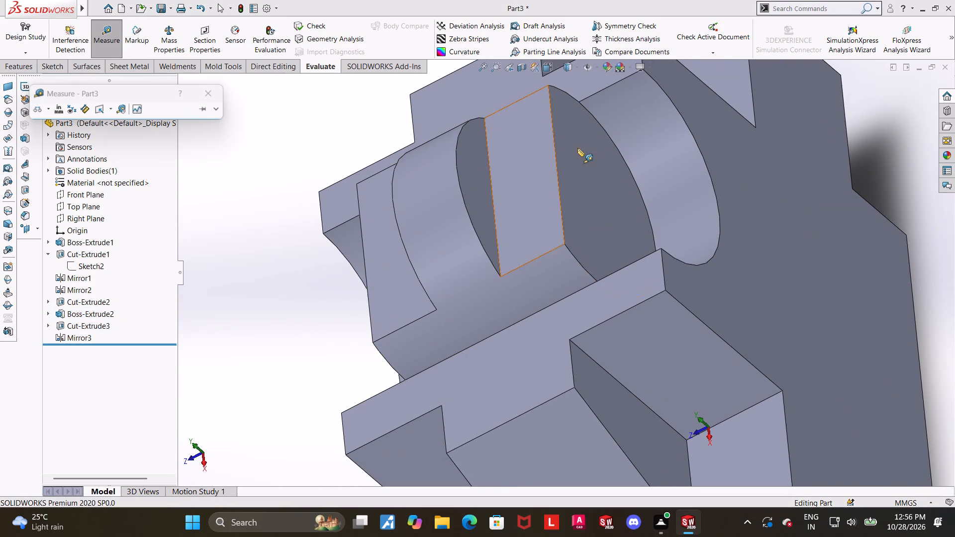
click(613, 195)
click(479, 184)
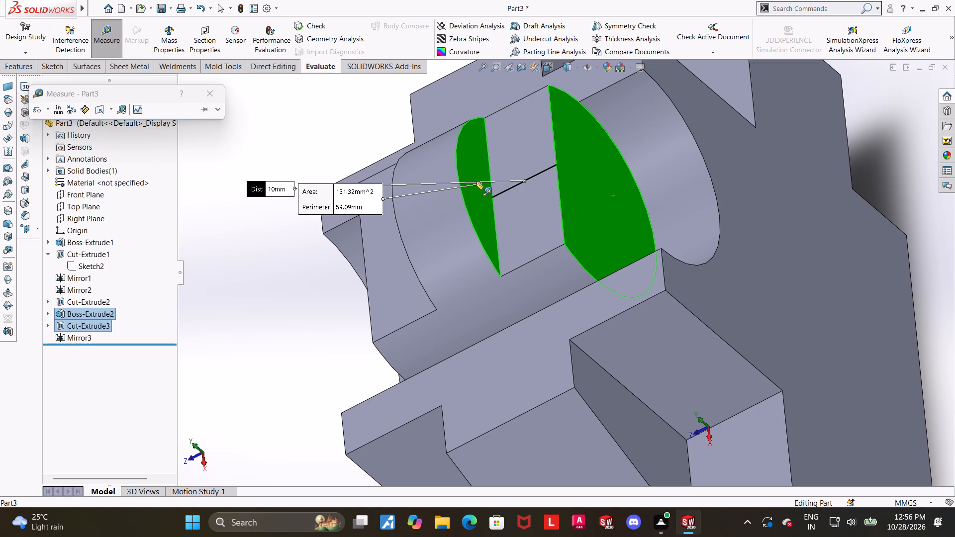
Examine the whole block with its notched cylinder from several angles, including an isometric orientation facing the opposite corner.
key(Escape)
scroll(304, 225, up, 3)
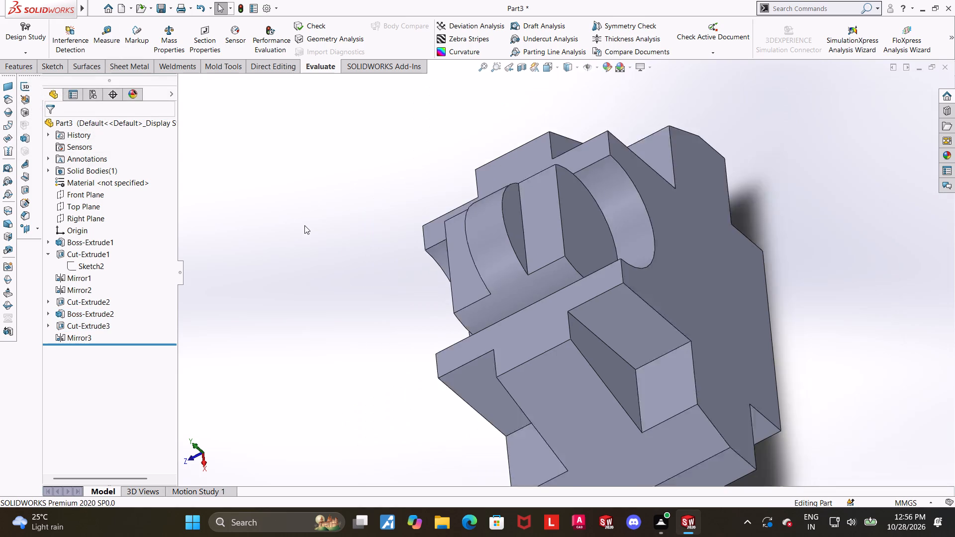
scroll(304, 225, up, 1)
middle_drag(416, 286, 498, 255)
scroll(498, 256, up, 1)
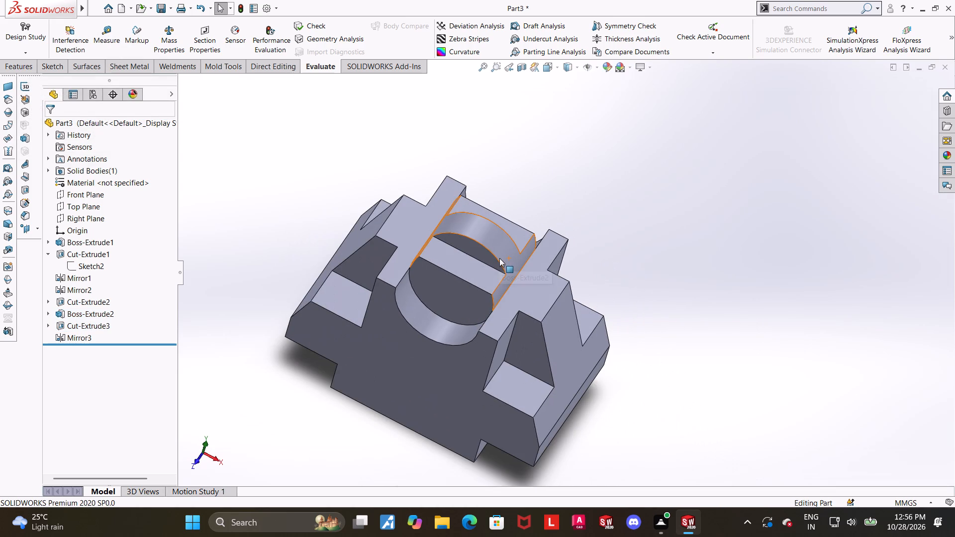
key(ctrl+7)
scroll(531, 310, up, 4)
middle_drag(577, 359, 649, 280)
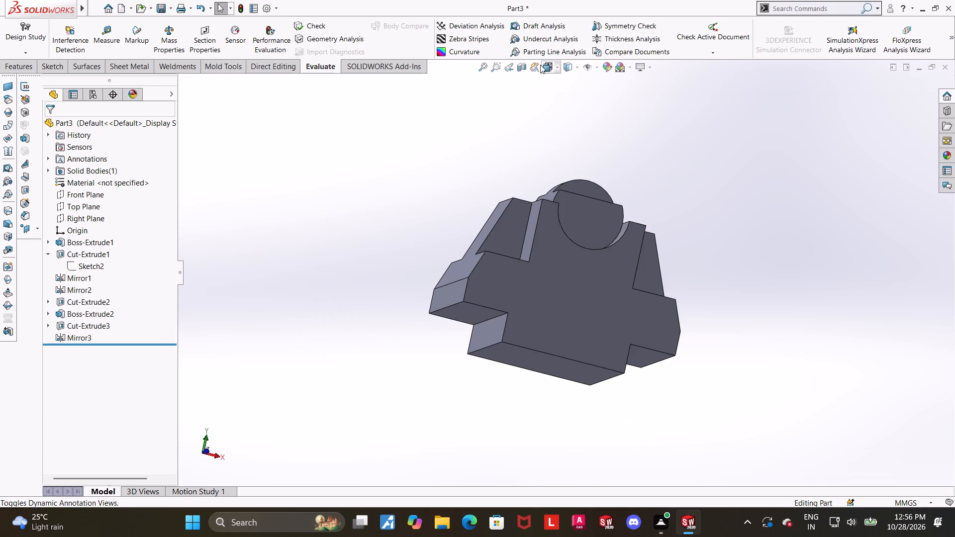
click(544, 67)
click(409, 224)
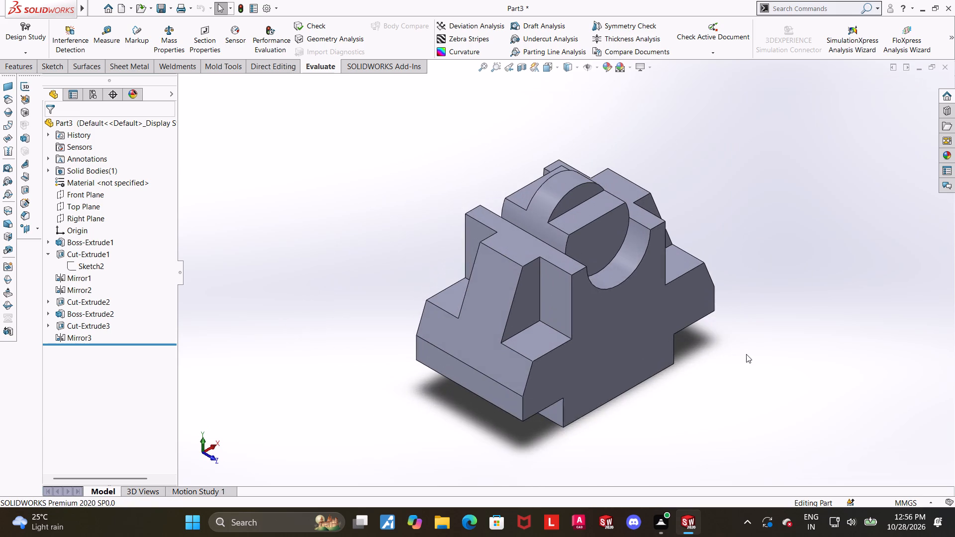
scroll(623, 282, down, 2)
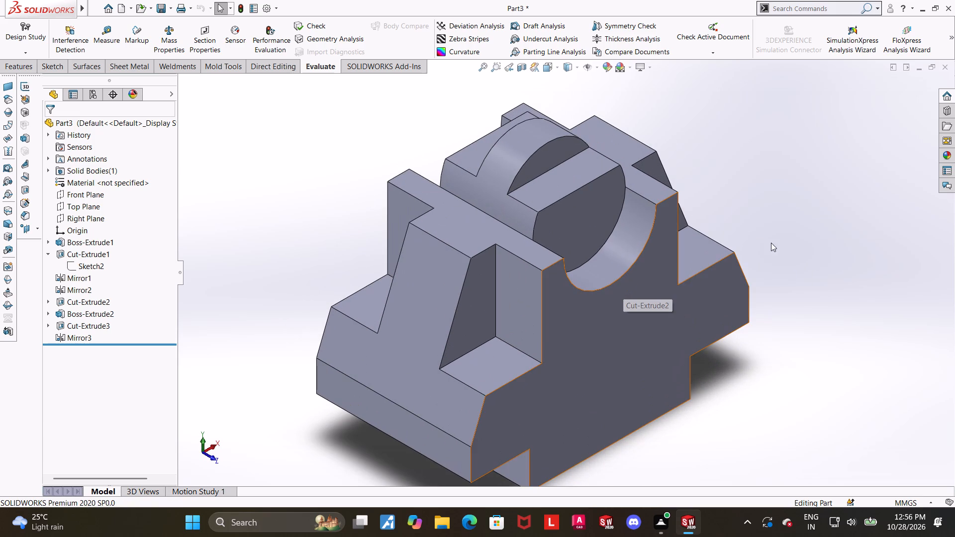
scroll(597, 382, up, 3)
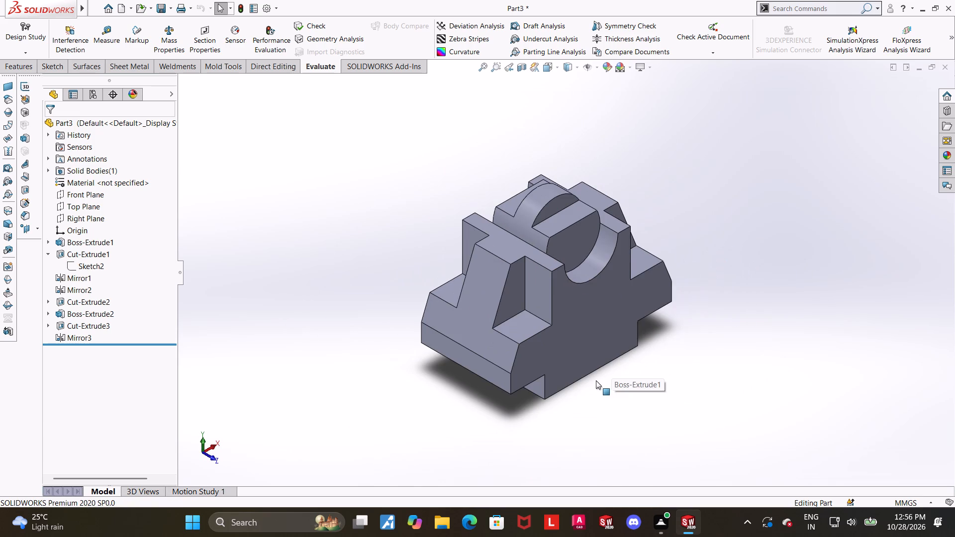
scroll(613, 382, up, 1)
Measure the height of the base step from the underside of the side ledge to the block's bottom face.
scroll(592, 438, down, 1)
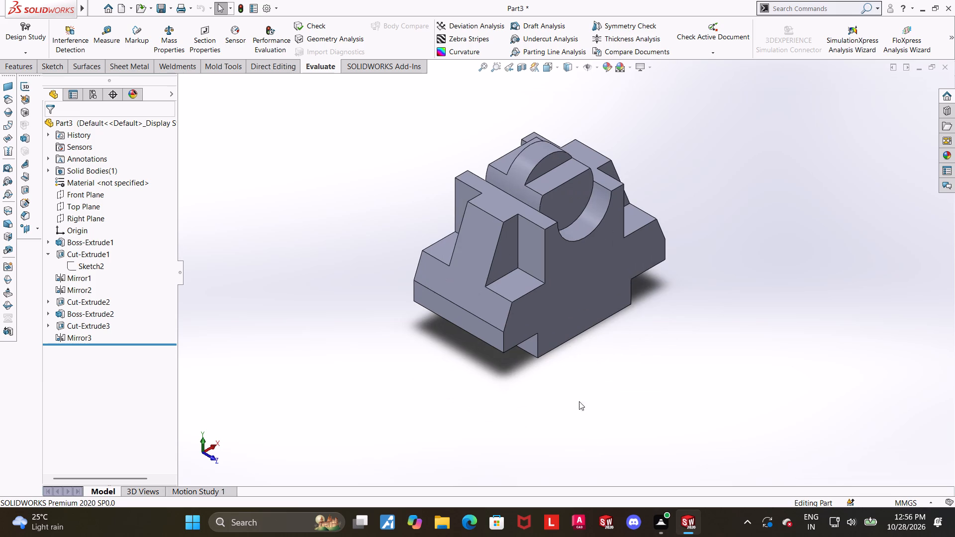
scroll(569, 368, down, 4)
middle_drag(565, 372, 564, 288)
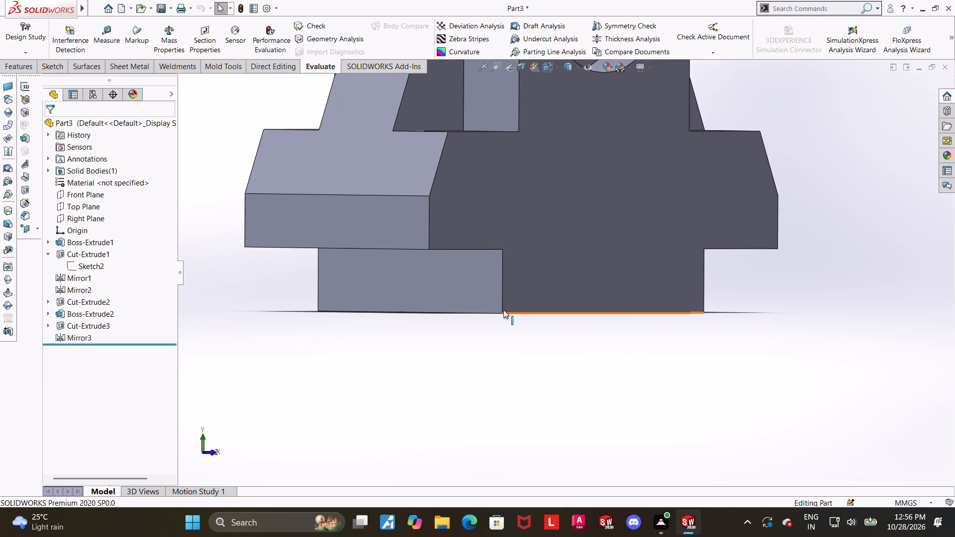
middle_drag(503, 310, 501, 233)
click(118, 36)
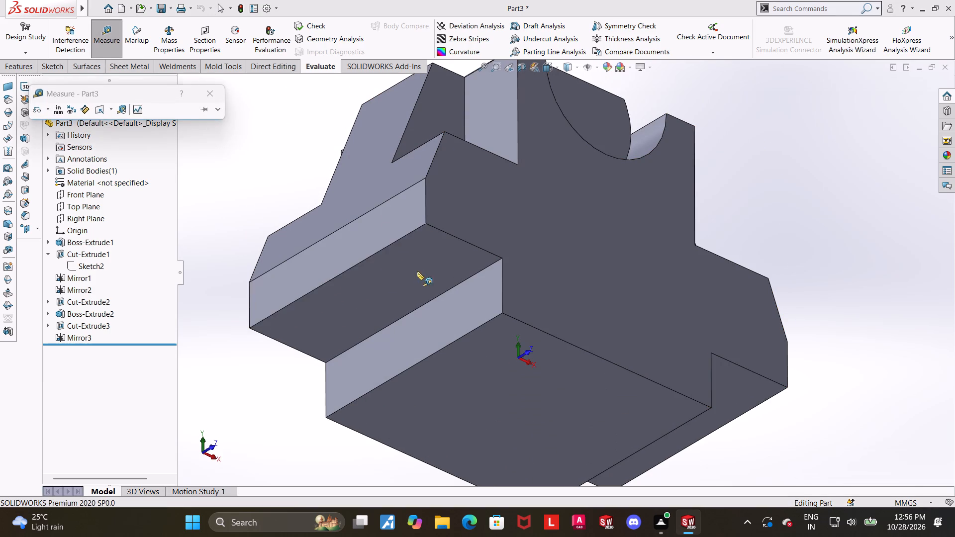
click(417, 271)
click(479, 371)
key(Escape)
Measure the width of the projecting base between its two opposite vertical side walls.
click(111, 36)
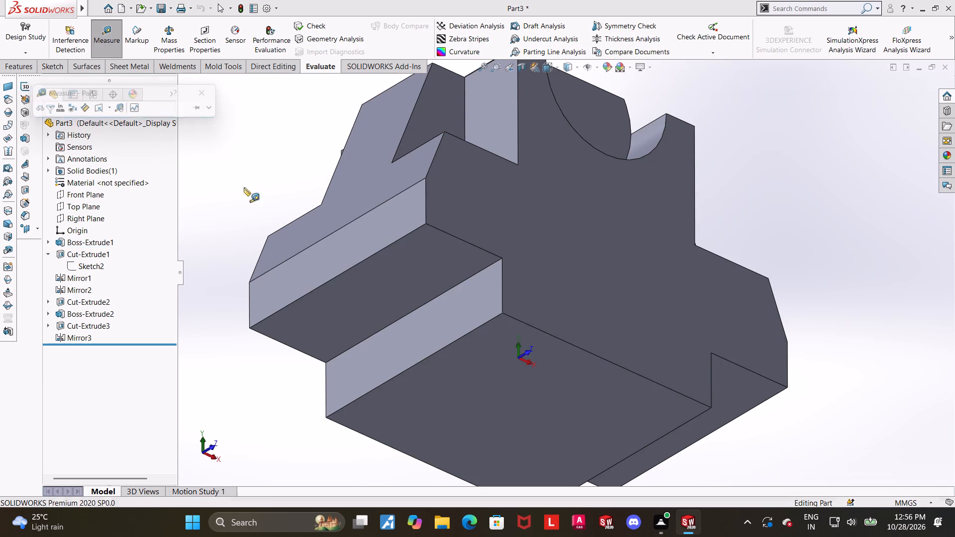
click(404, 327)
middle_drag(593, 325, 495, 310)
click(779, 430)
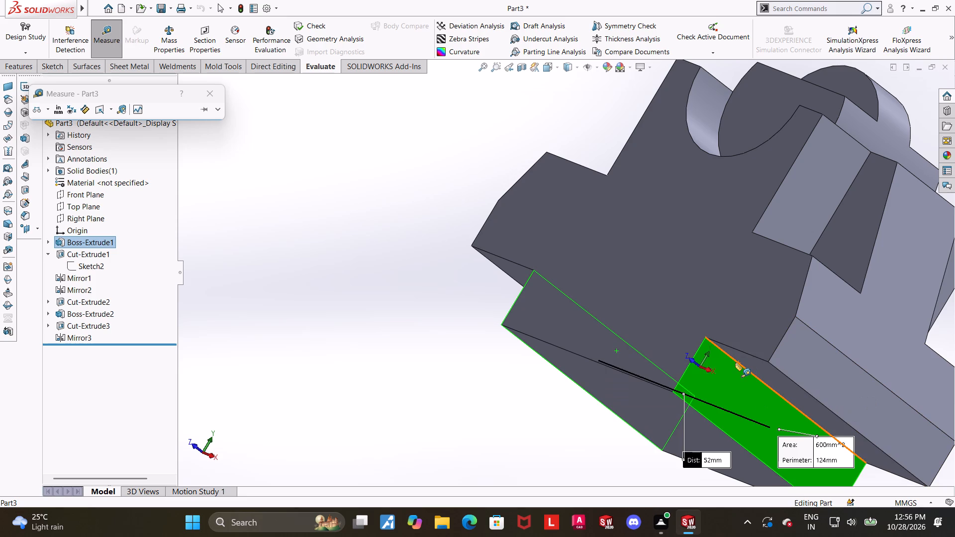
key(Escape)
Review the completed block as a whole in isometric orientation, checking the corner cuts, groove, cylinder and base step.
key(ctrl+7)
scroll(549, 337, up, 3)
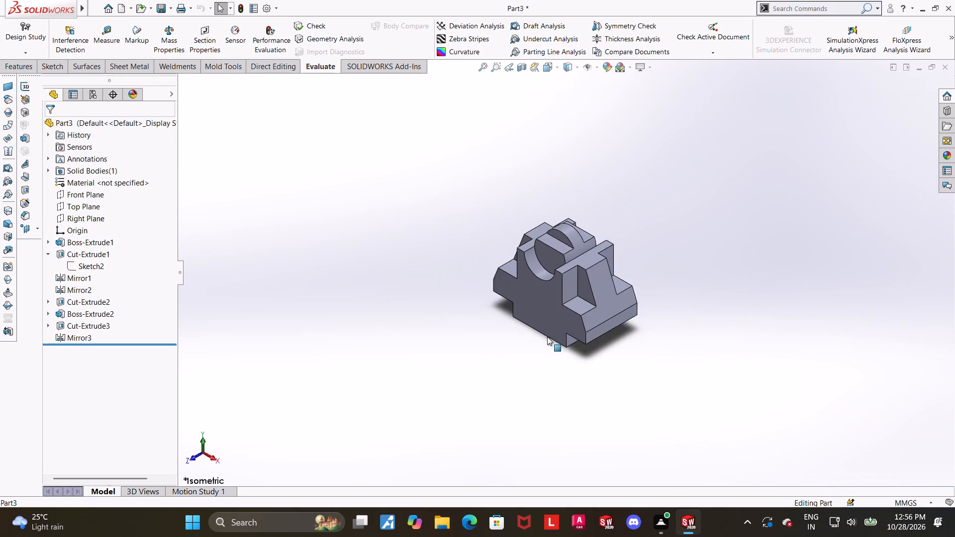
scroll(547, 337, up, 2)
middle_drag(571, 314, 697, 292)
click(547, 64)
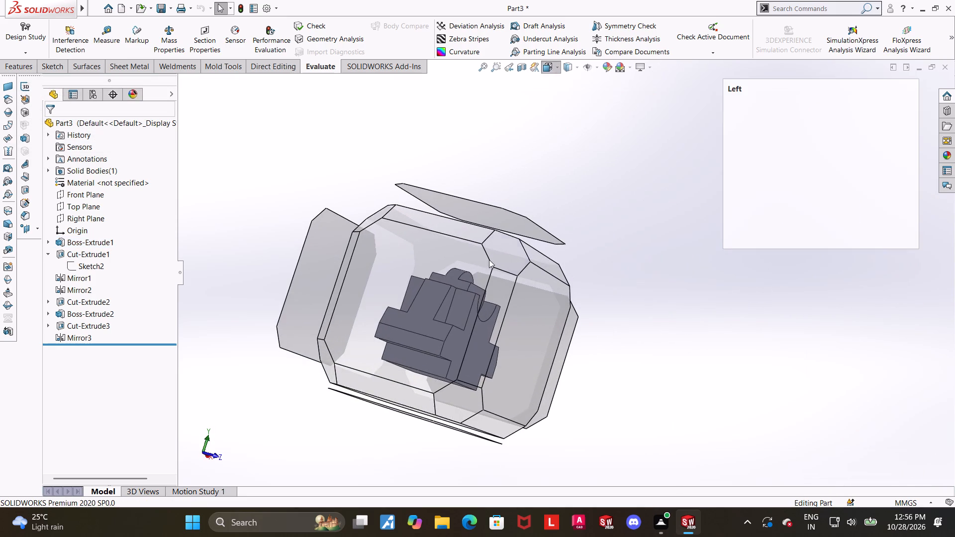
click(493, 259)
scroll(688, 291, down, 2)
scroll(687, 292, up, 2)
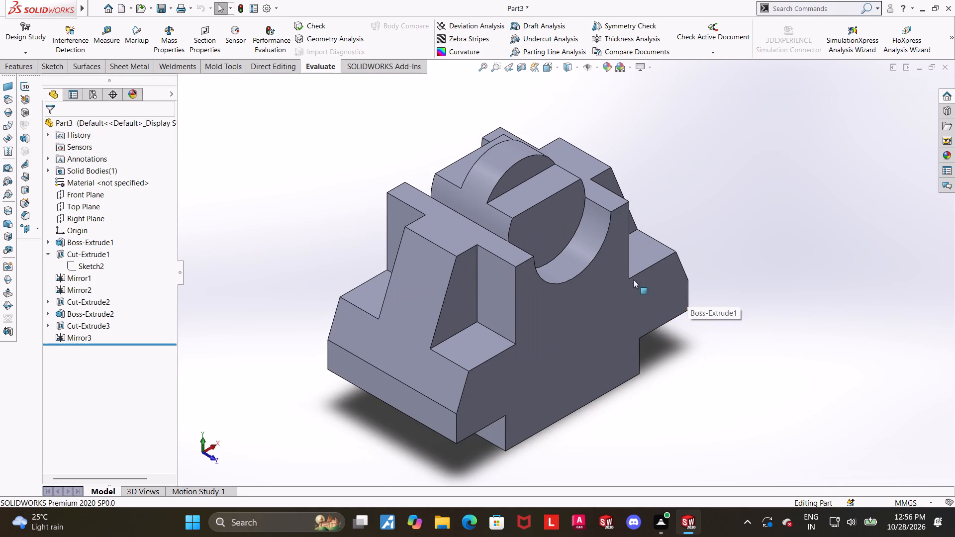
scroll(601, 274, down, 2)
scroll(601, 274, up, 2)
scroll(527, 306, down, 1)
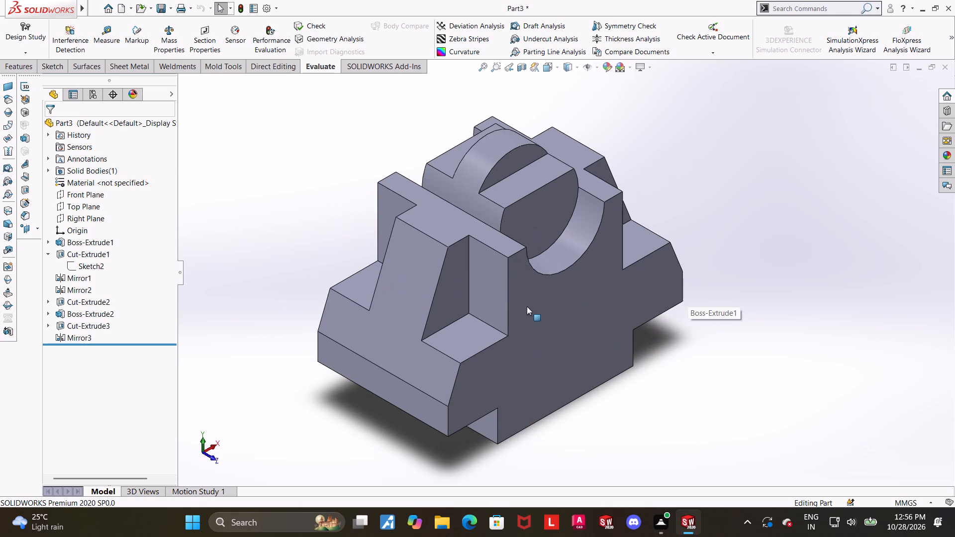
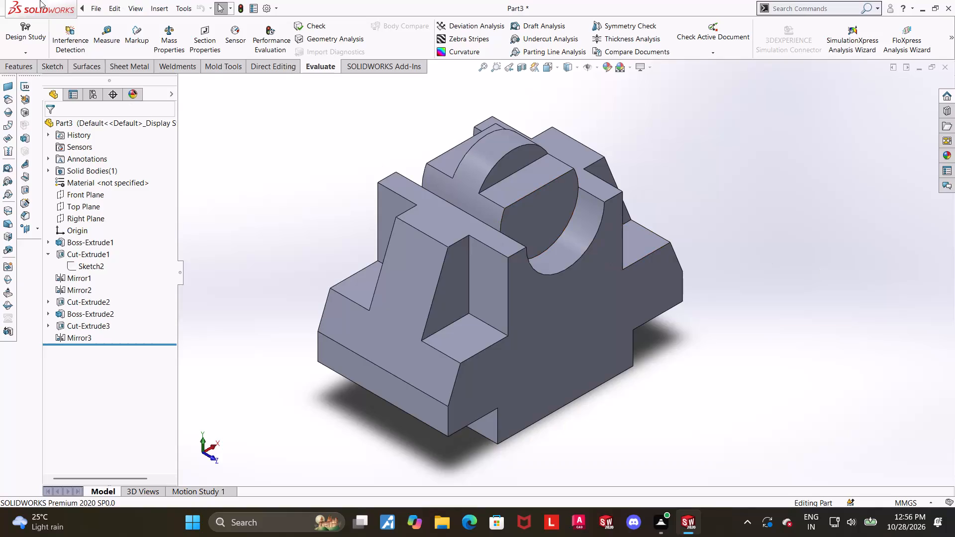
Save the part under the name "pyramid saddle" as a SOLIDWORKS part file in the Downloads folder.
click(147, 133)
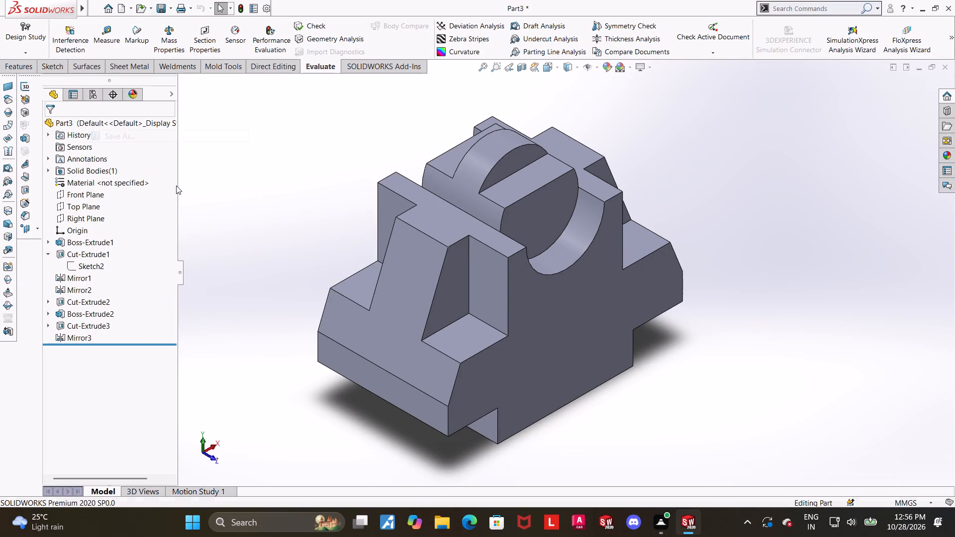
text(pu)
key(BackSpace)
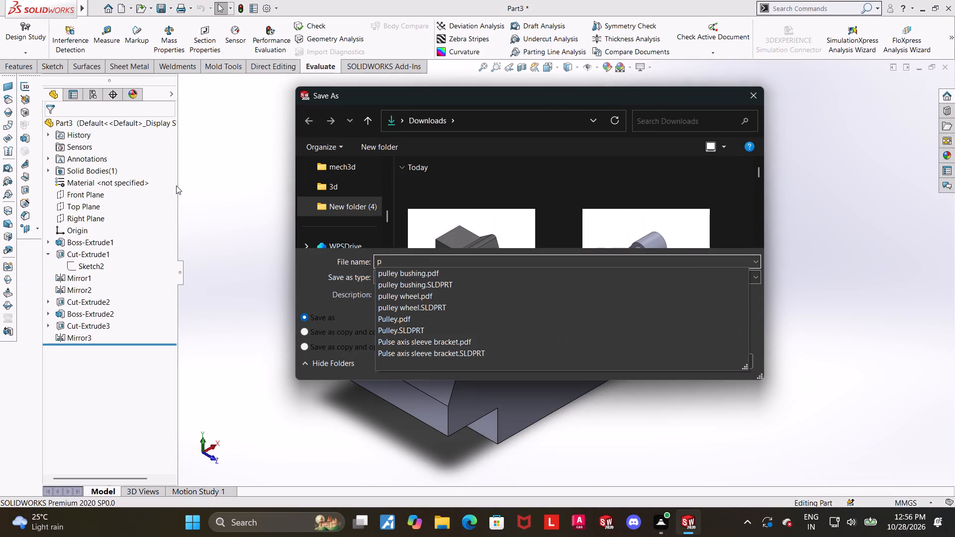
text(yramid saddle)
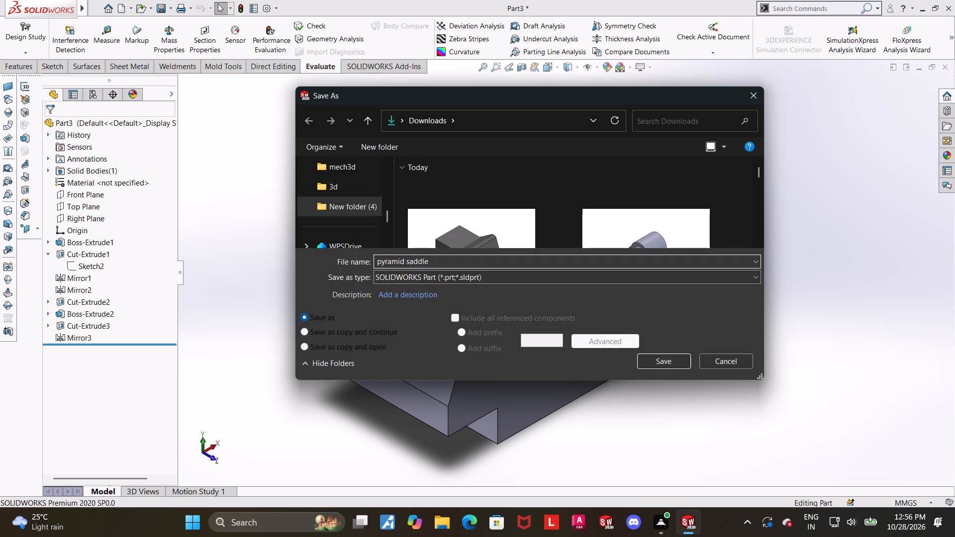
key(Return)
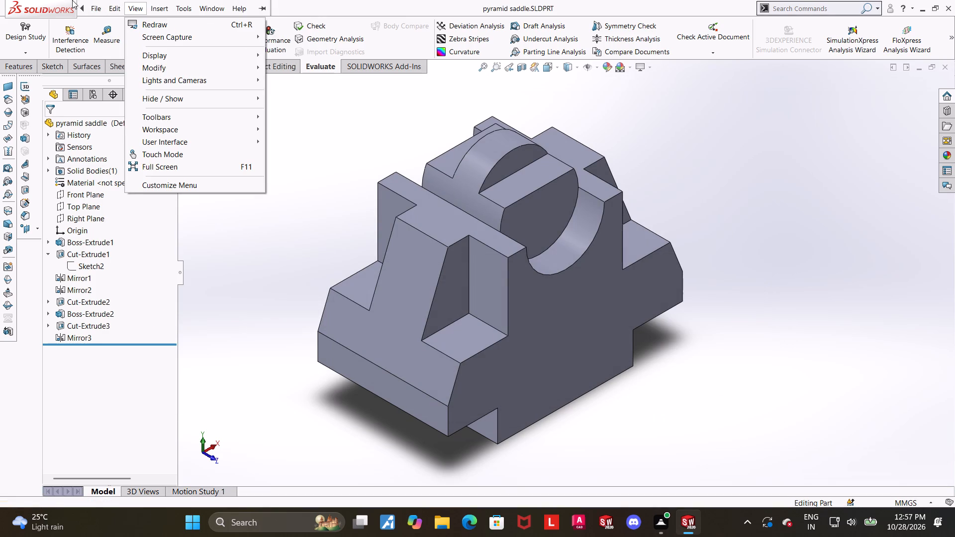
Save a PDF version of the part as "pyramid saddle.pdf" in the Downloads folder.
click(121, 130)
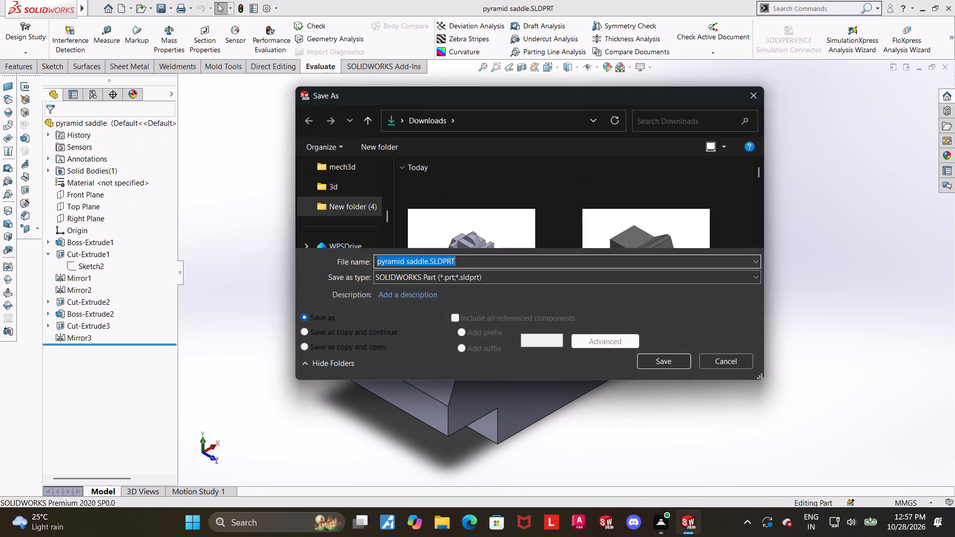
click(399, 278)
click(575, 75)
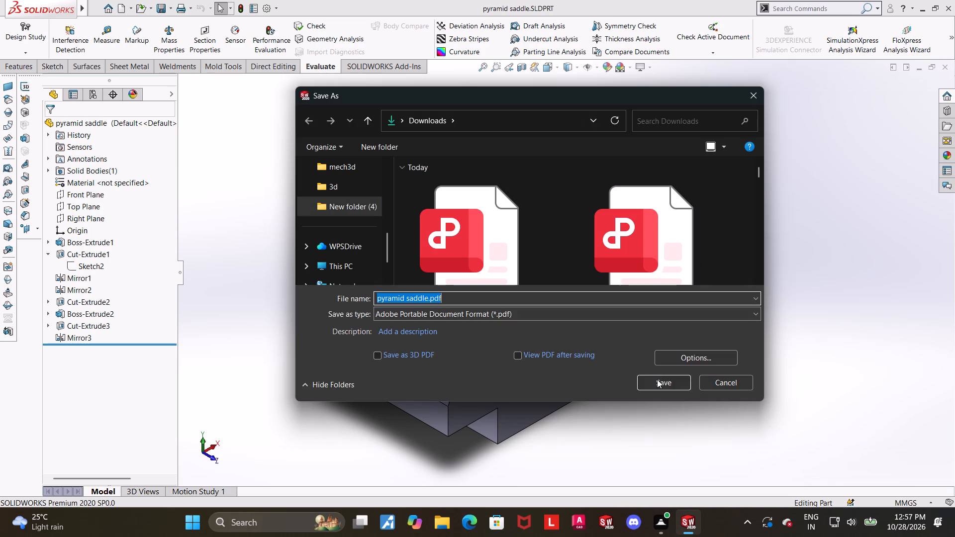
click(657, 380)
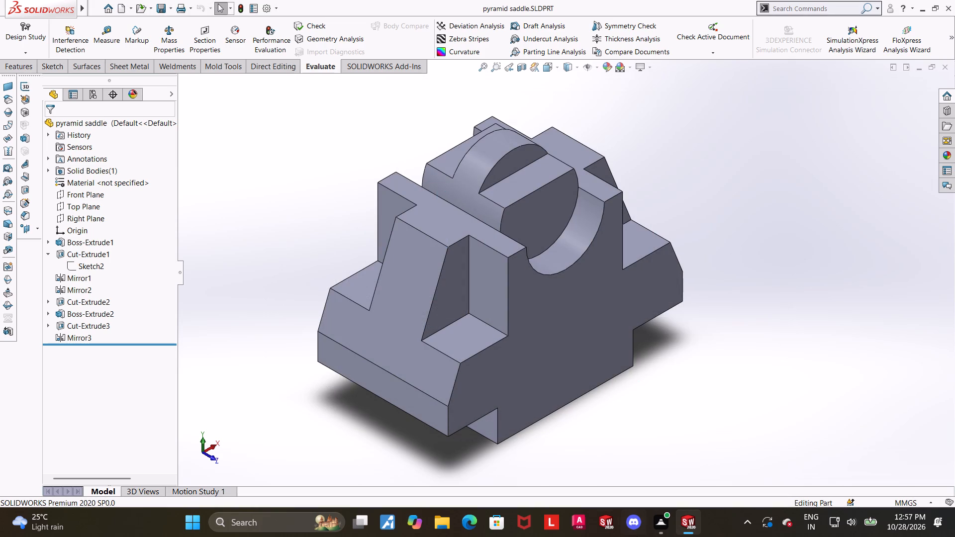